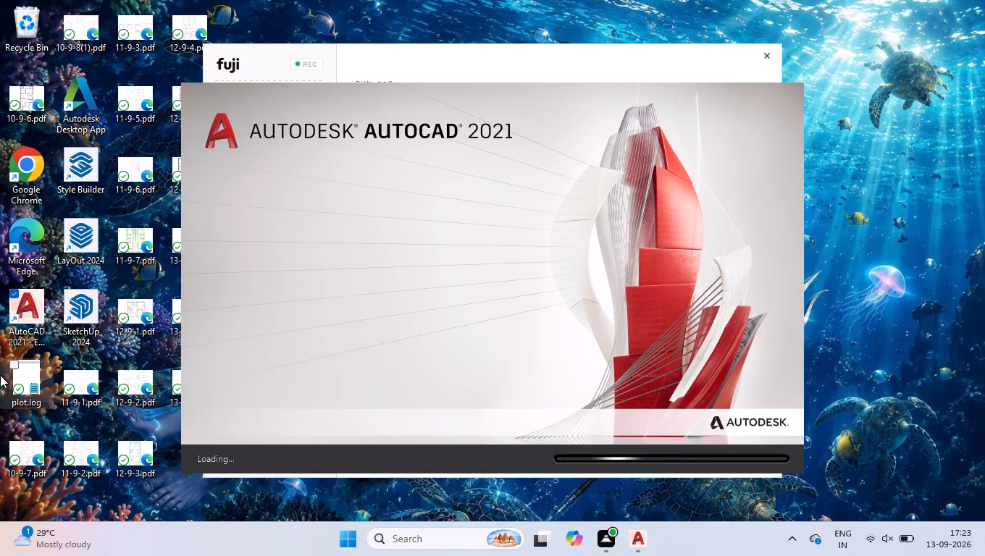
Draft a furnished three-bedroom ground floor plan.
Start a new blank drawing.
scroll(0, 376, up, 1)
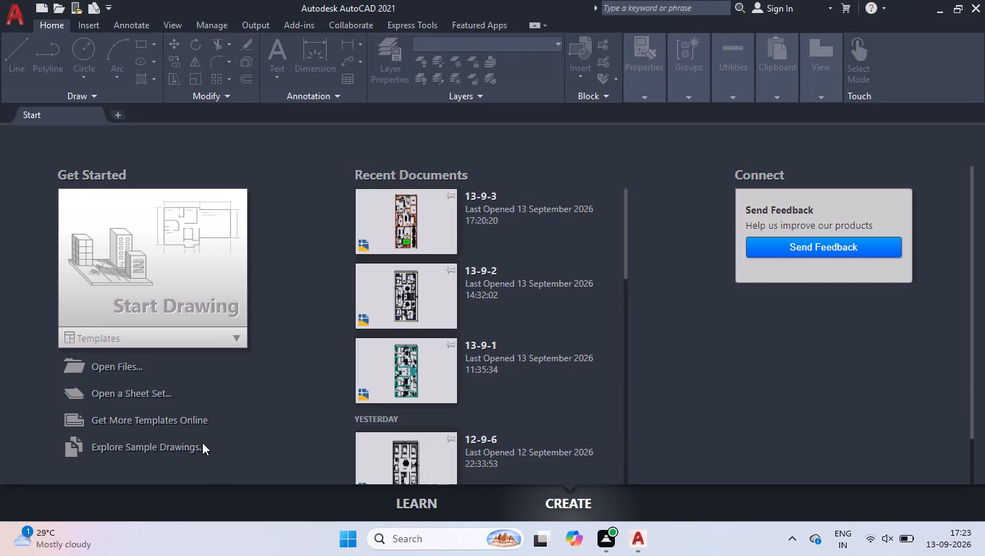
click(204, 263)
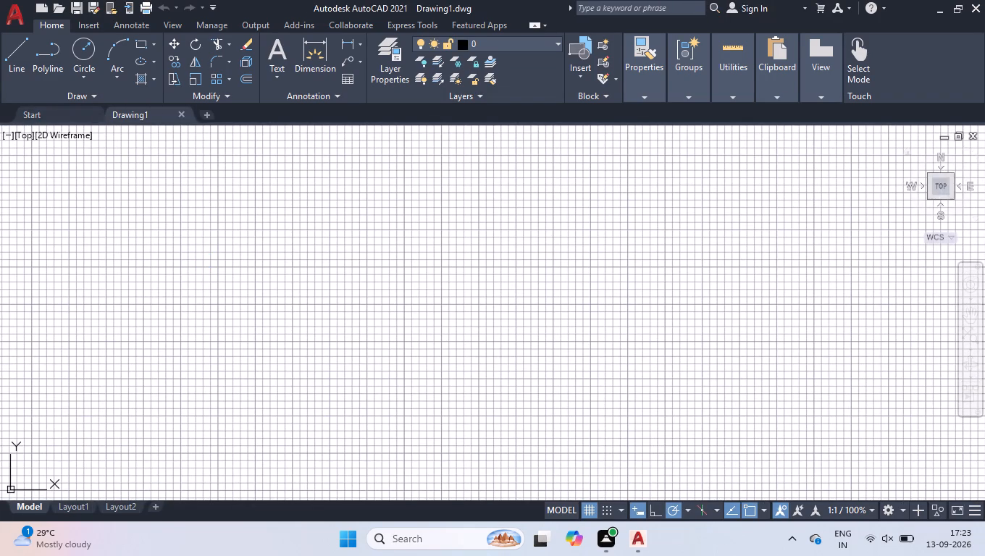
Turn off the grid display and turn on Ortho mode for the new drawing.
click(590, 511)
click(656, 515)
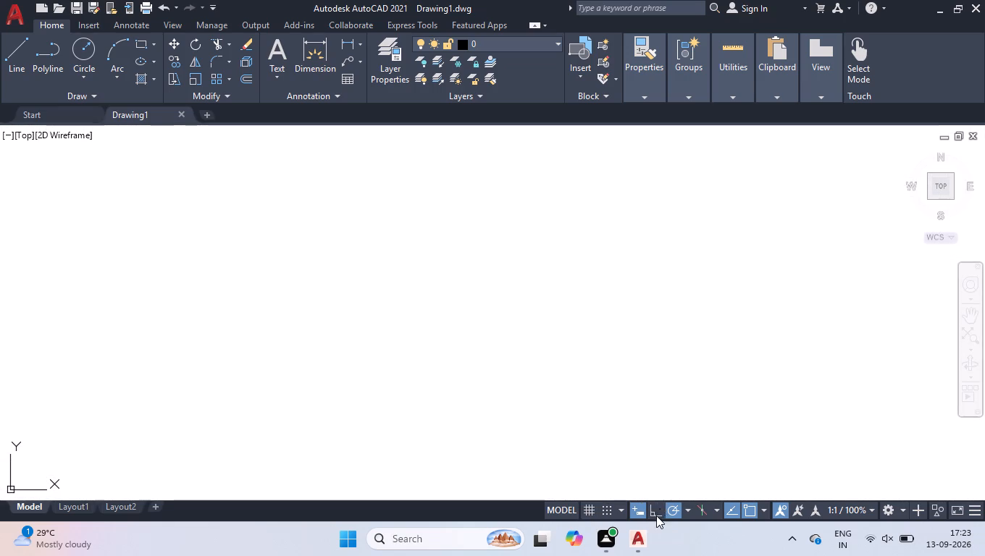
Configure the drawing units to Engineering length with 0'-0.00" precision and an insertion scale in inches.
text(UN)
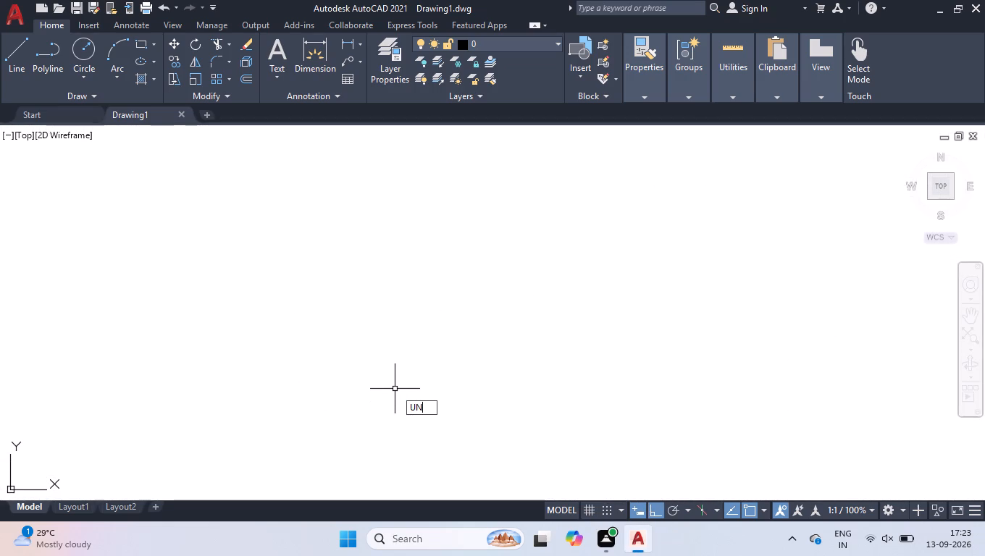
key(Return)
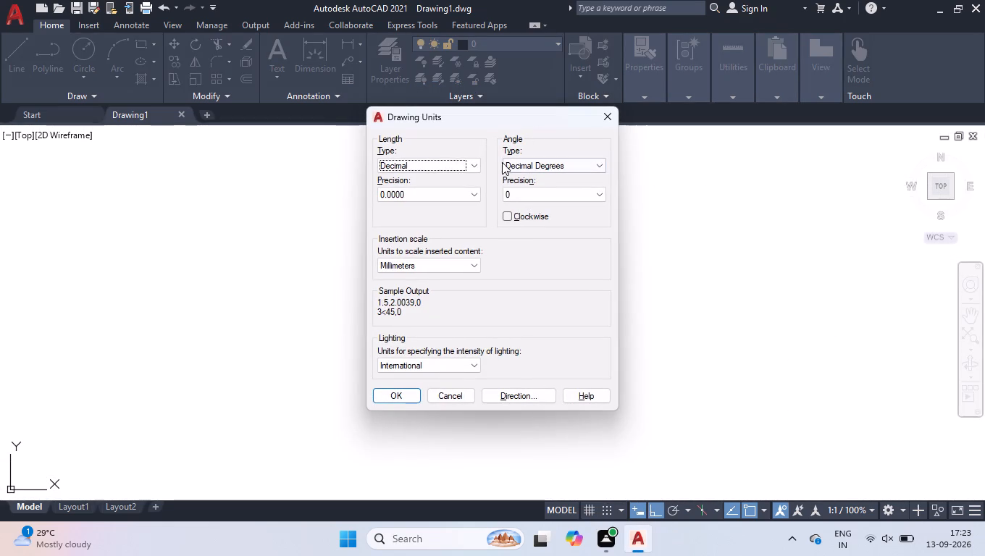
click(424, 172)
double_click(424, 197)
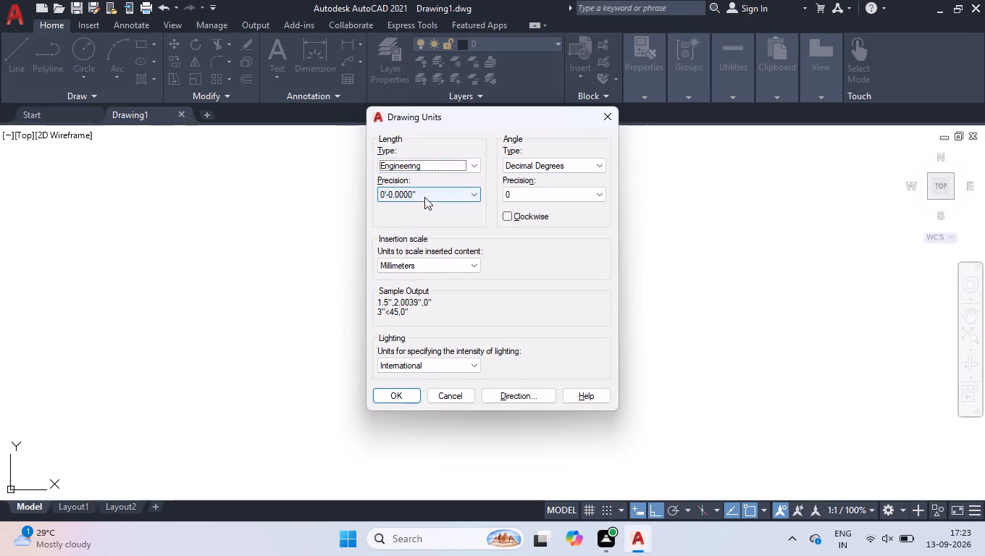
click(416, 229)
click(424, 269)
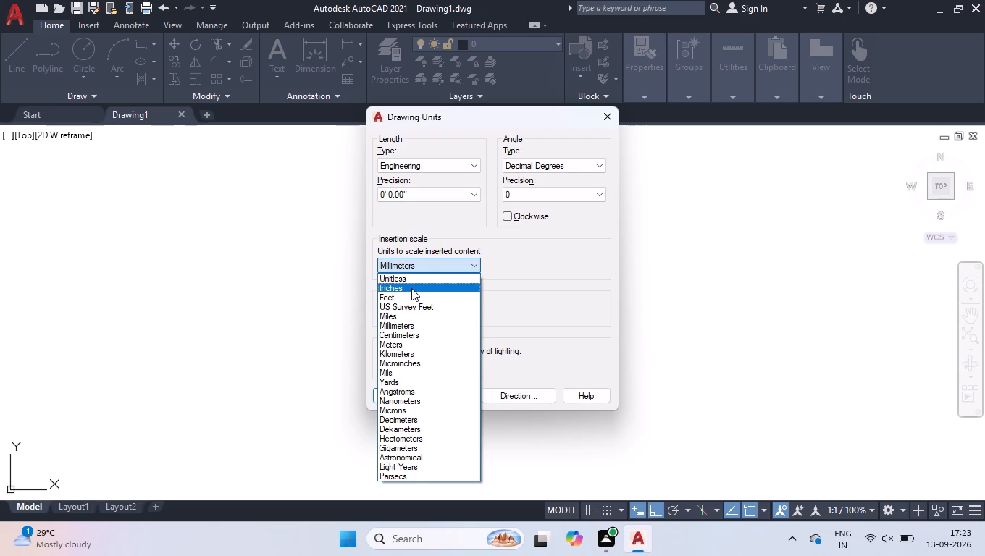
click(411, 287)
click(396, 400)
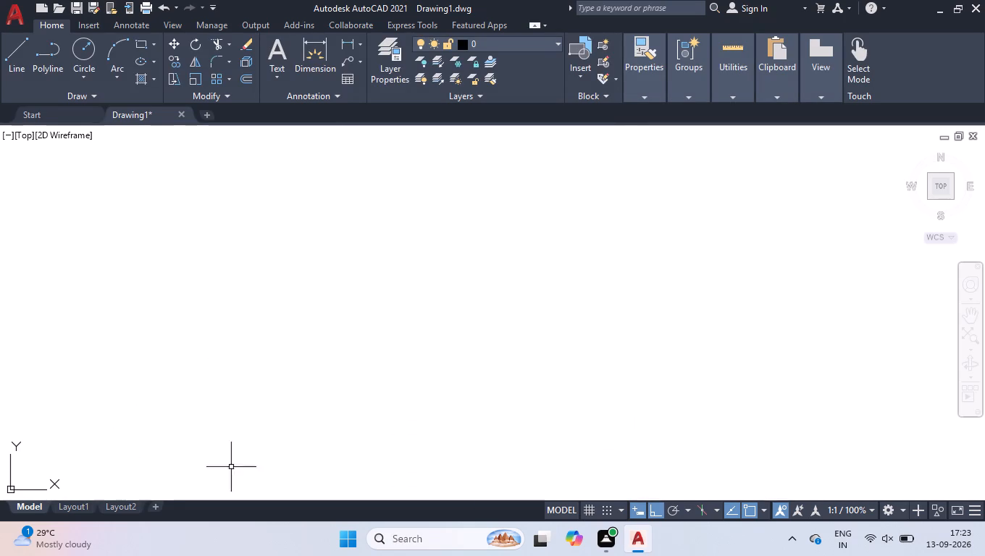
Modify the ISO-25 dimension style's extension lines: extend 1" beyond dimension lines, offset 1" from origin, and enable fixed length.
key(d)
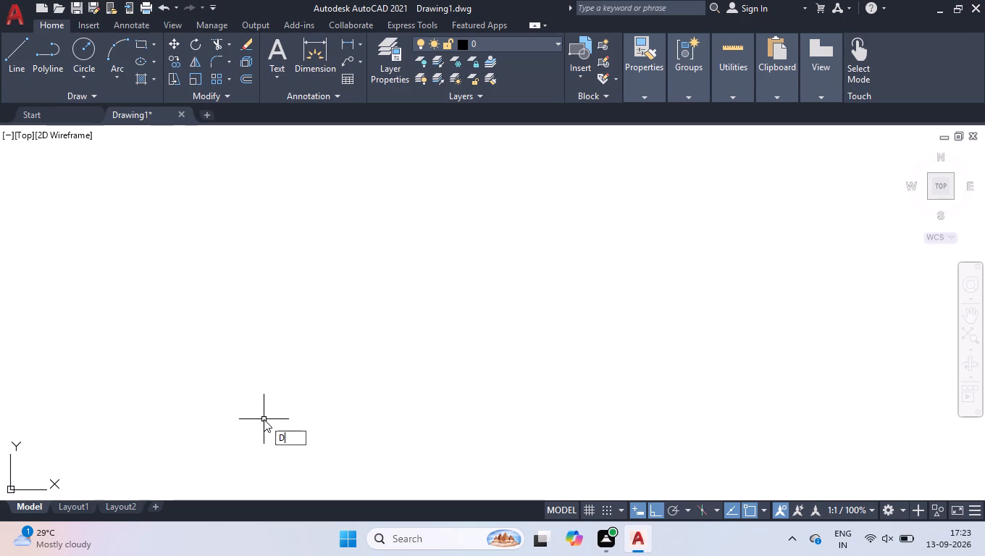
key(Return)
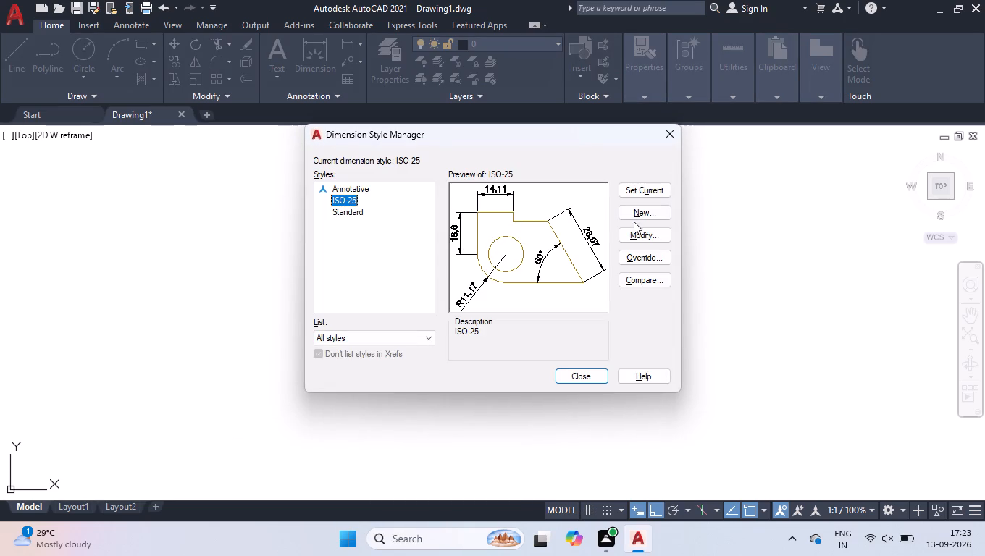
click(639, 231)
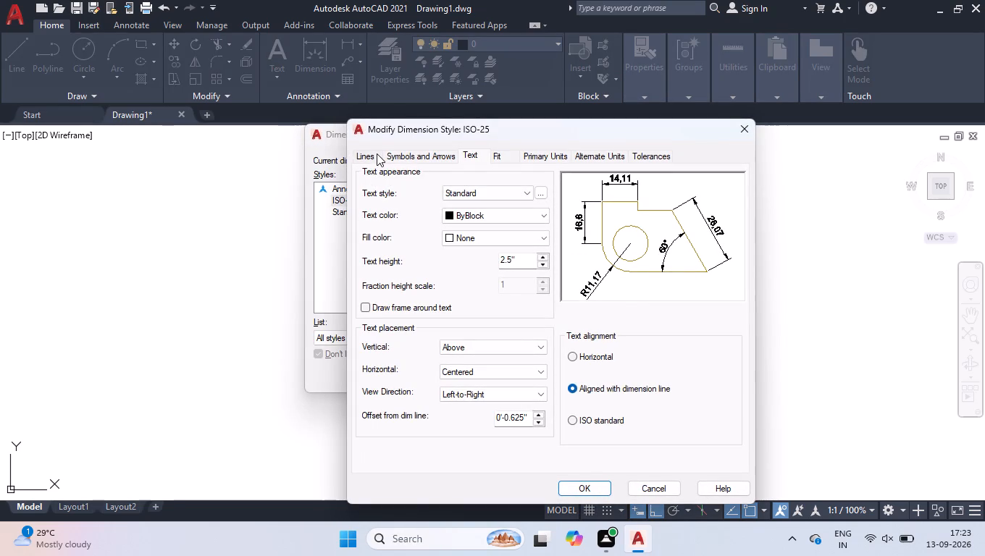
click(377, 153)
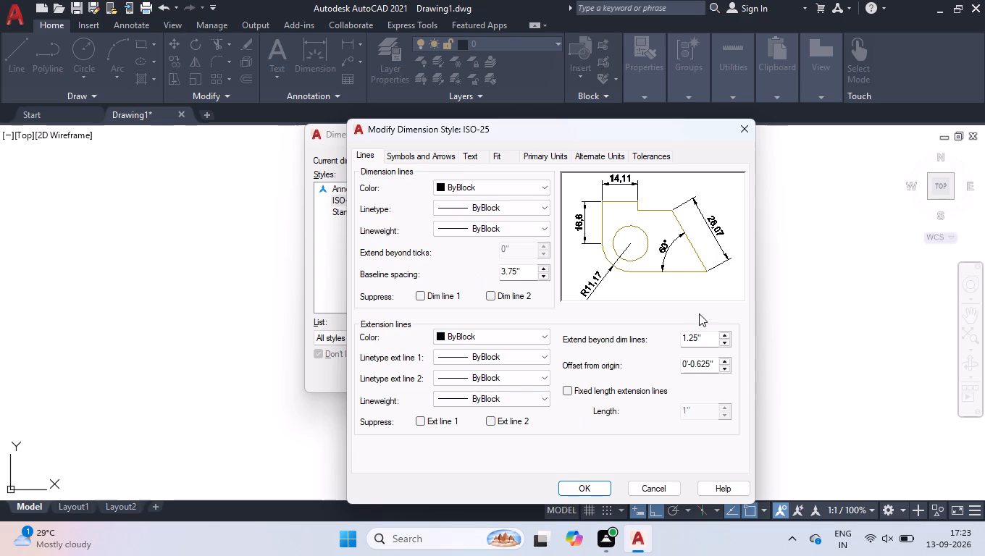
drag(711, 340, 577, 345)
key(1)
key(Return)
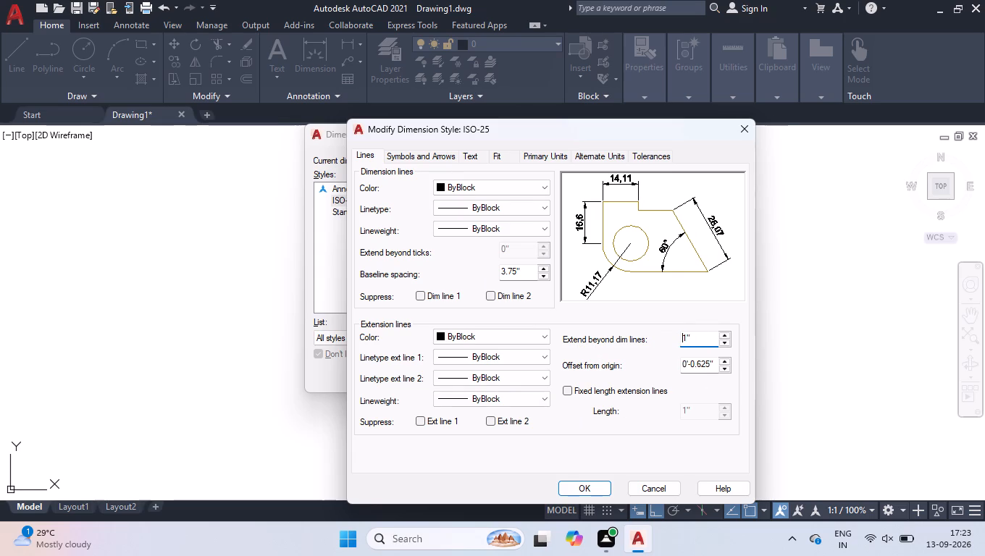
drag(715, 363, 507, 384)
key(1)
key(Return)
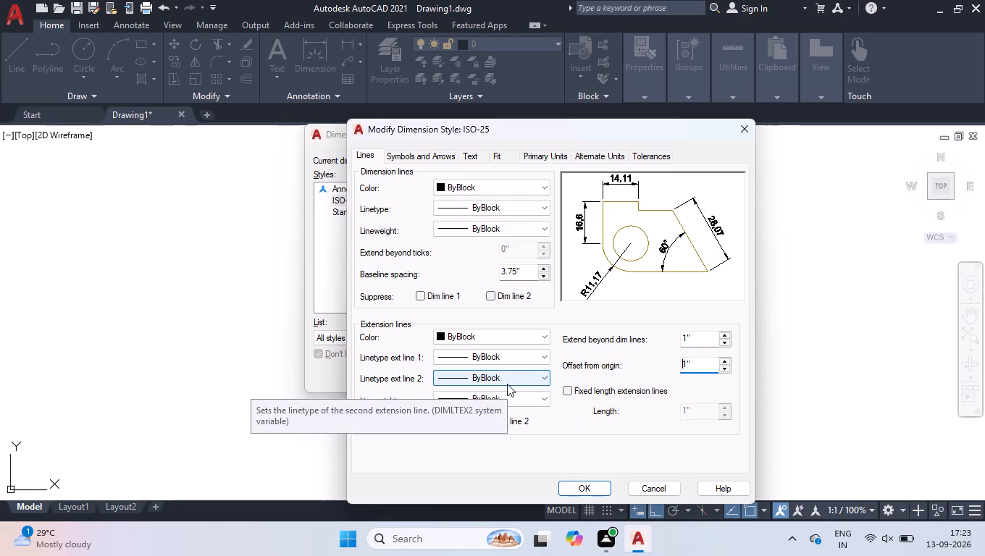
click(576, 391)
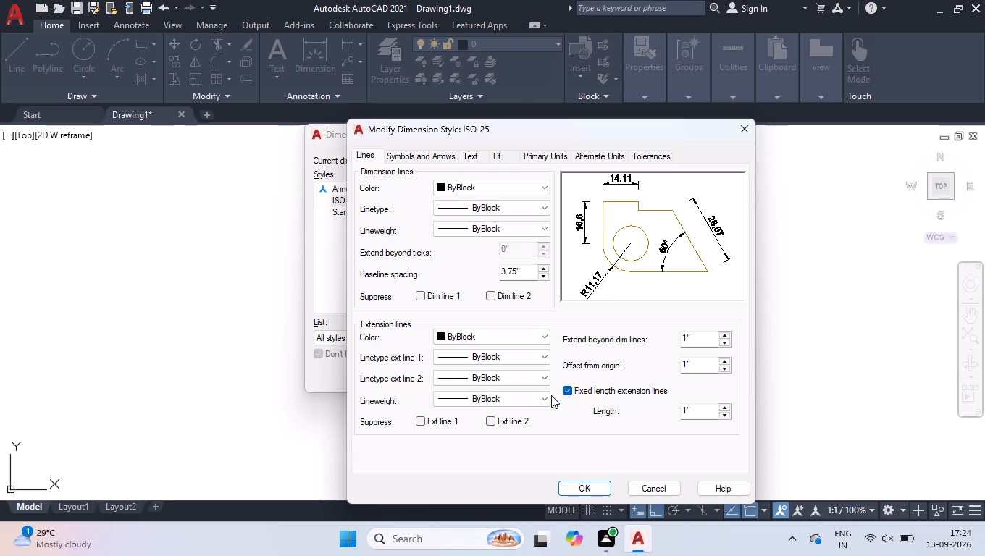
Set the dimension style's first and second arrowheads to Oblique with an arrow size of 8".
click(432, 153)
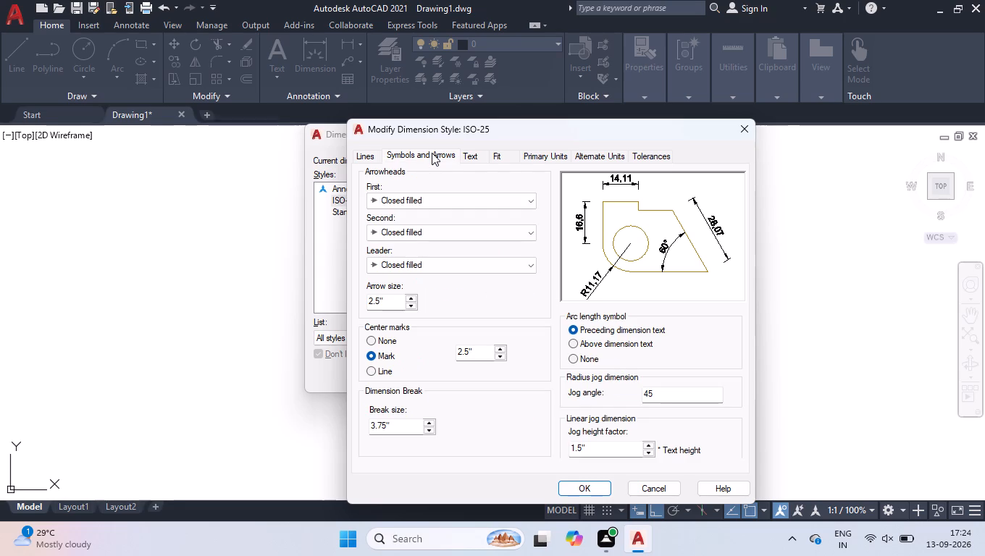
click(448, 202)
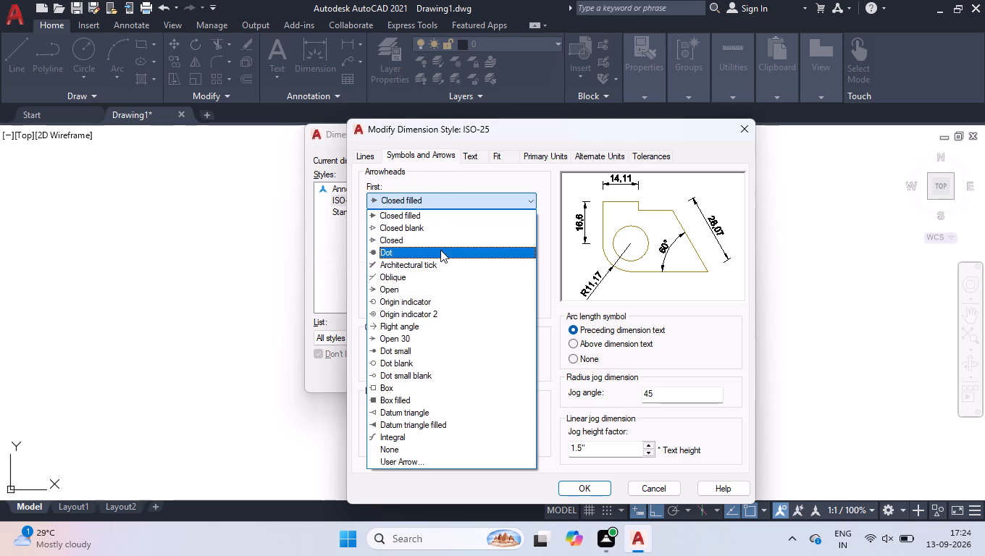
click(387, 278)
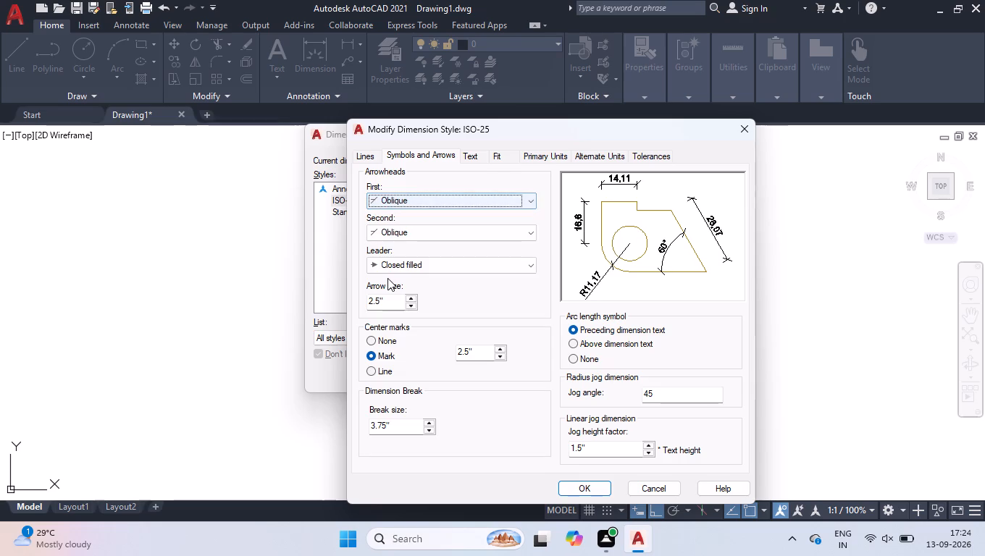
drag(386, 303, 298, 306)
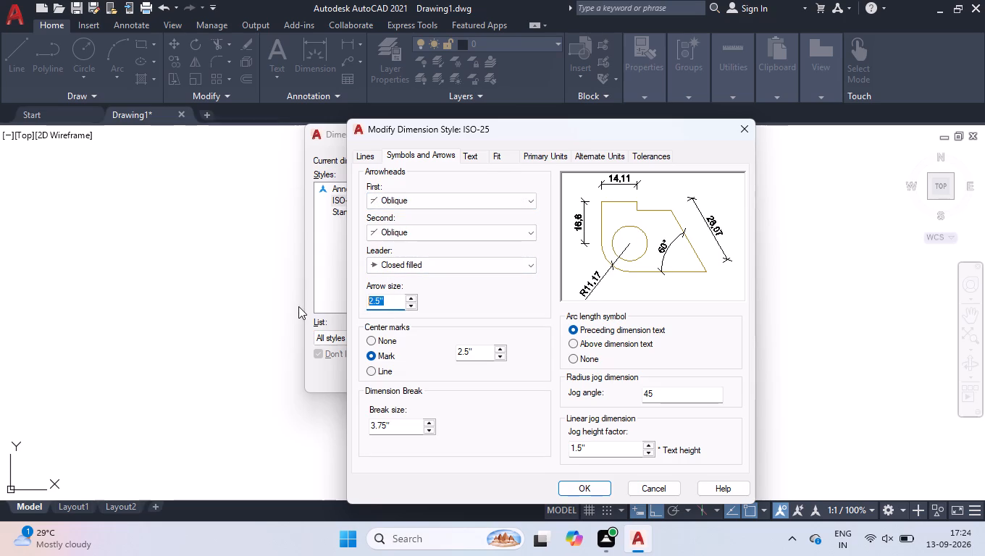
key(8)
key(Return)
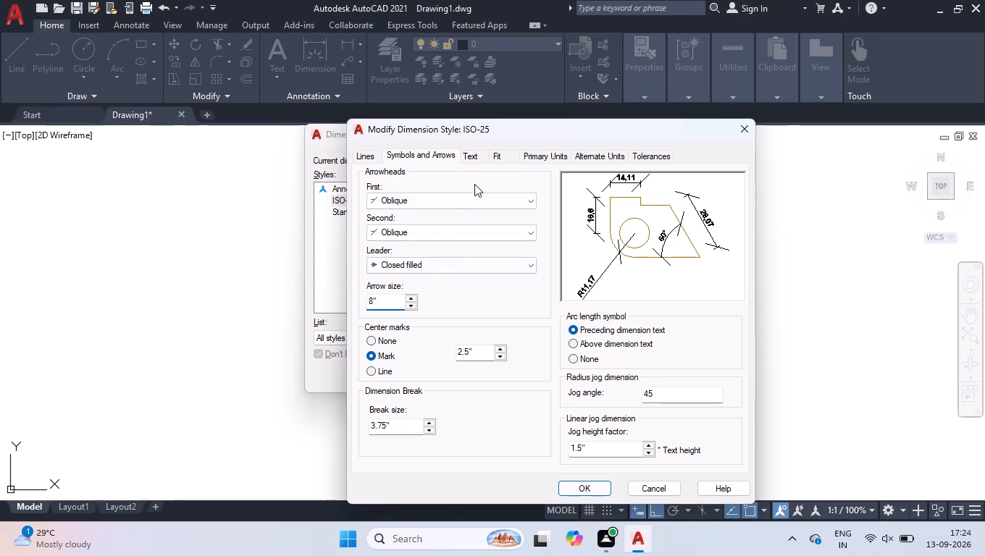
Set the dimension text height to 8", with vertical placement Centered and Horizontal text alignment.
click(474, 152)
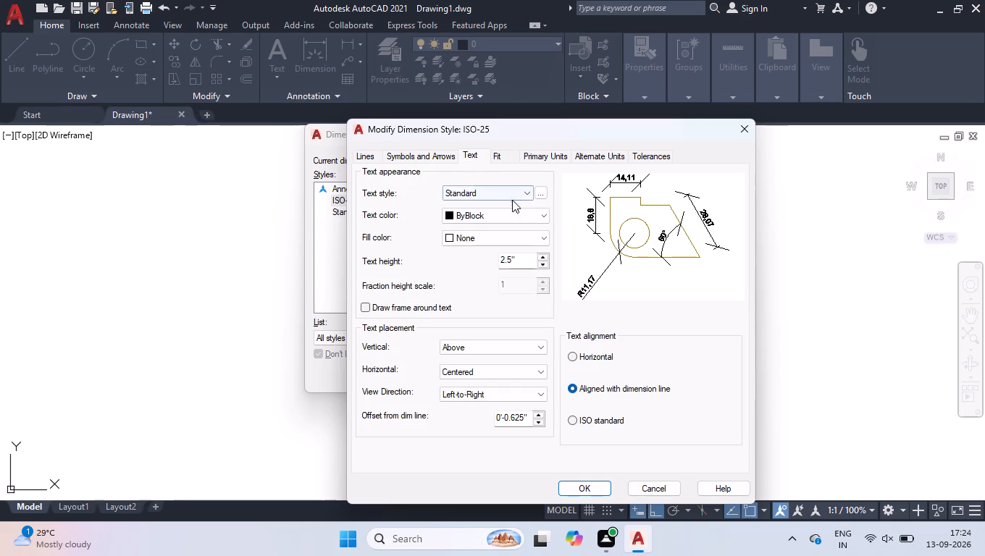
drag(519, 258, 392, 276)
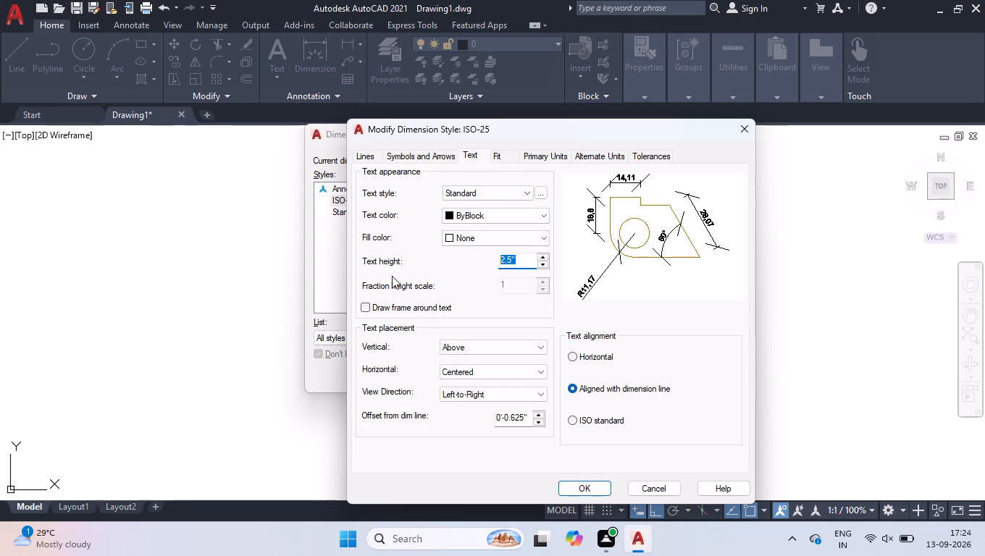
key(8)
key(Return)
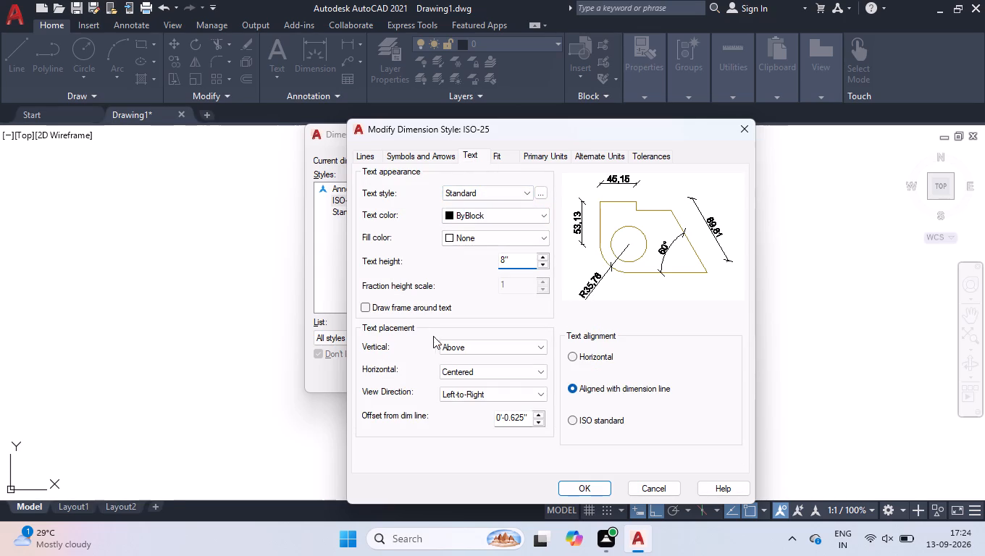
click(452, 349)
click(452, 359)
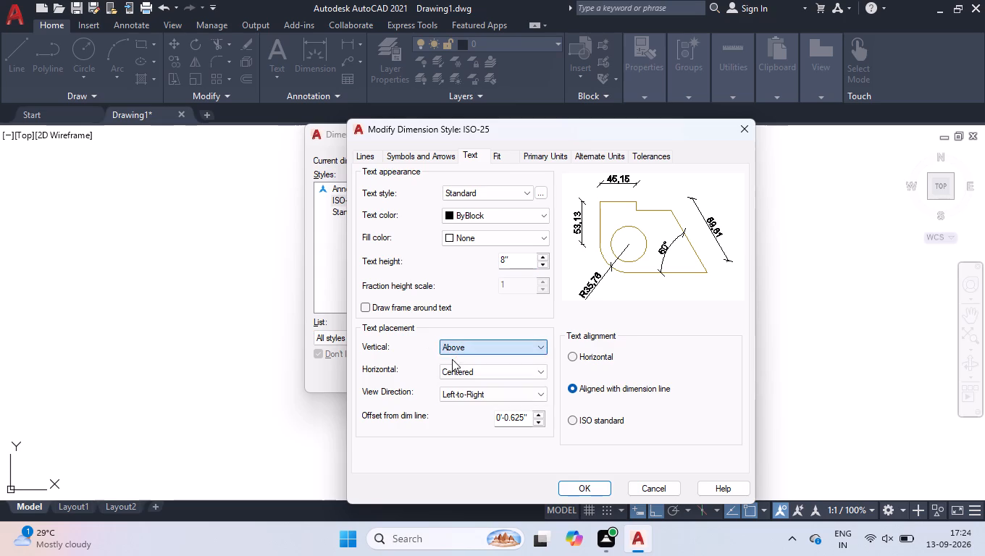
click(600, 356)
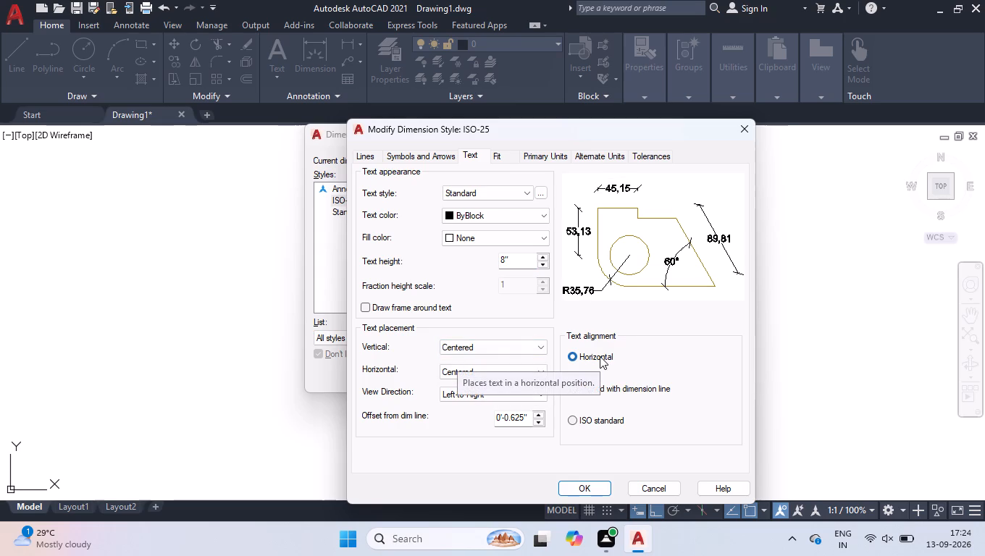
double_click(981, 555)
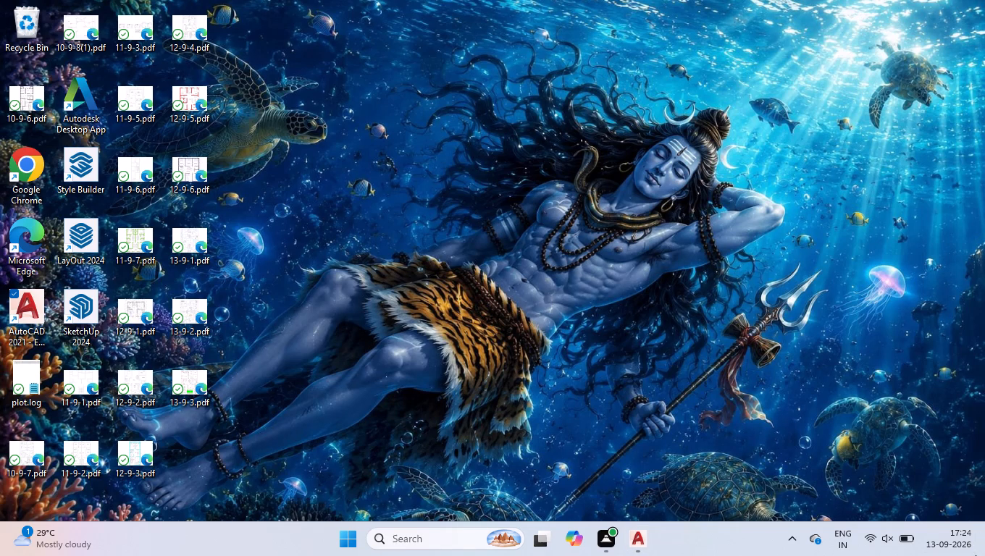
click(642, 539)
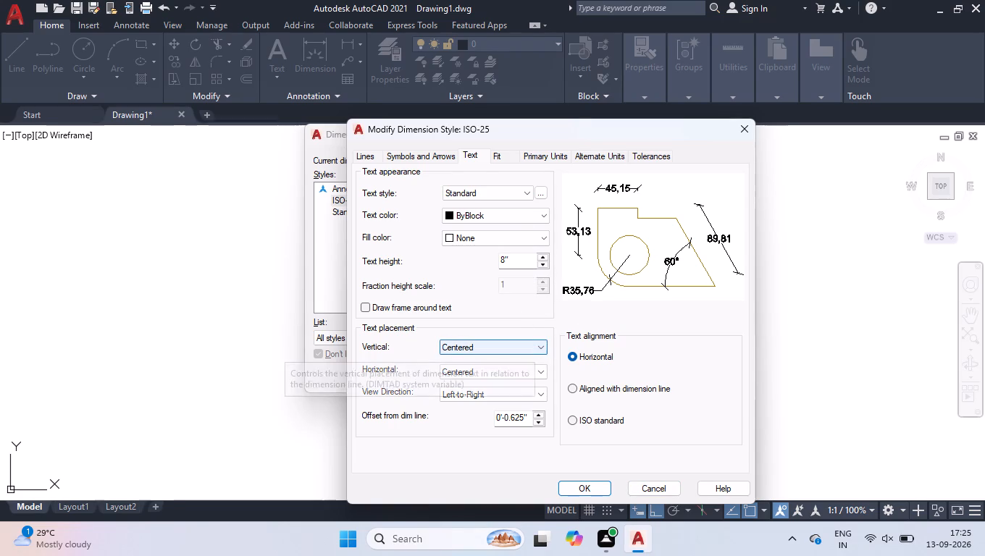
Set the linear primary unit format to Engineering, save the ISO-25 changes and close the Dimension Style Manager.
click(553, 151)
click(529, 188)
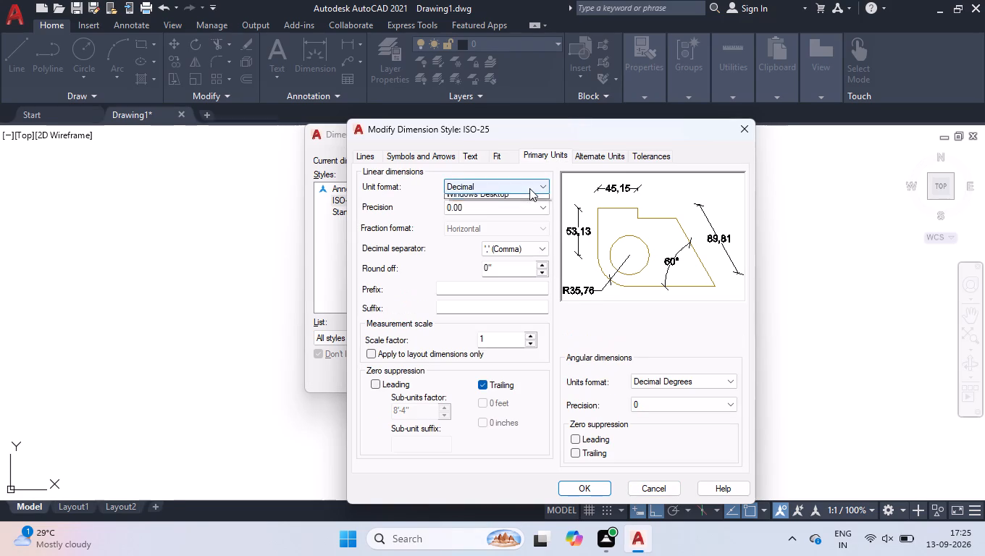
click(509, 222)
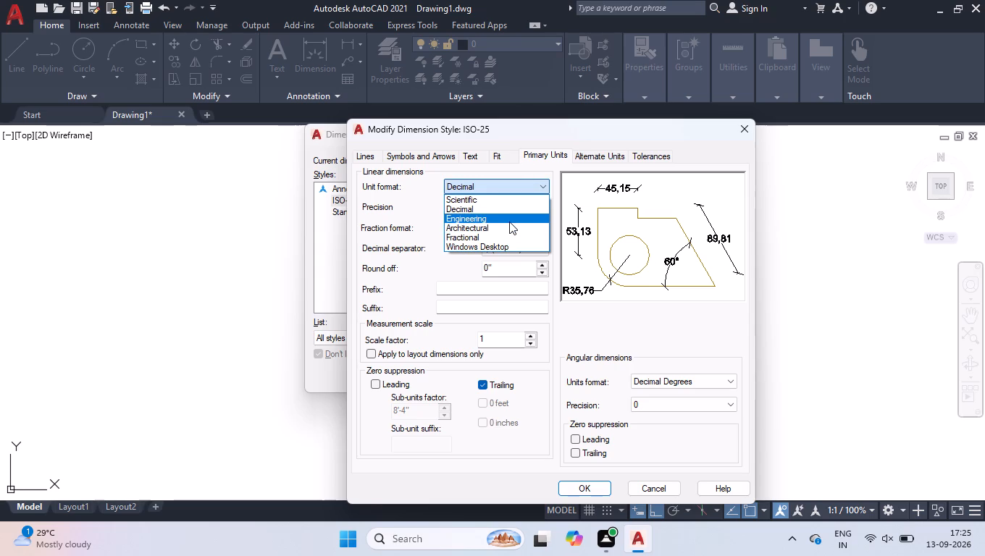
click(506, 204)
click(506, 204)
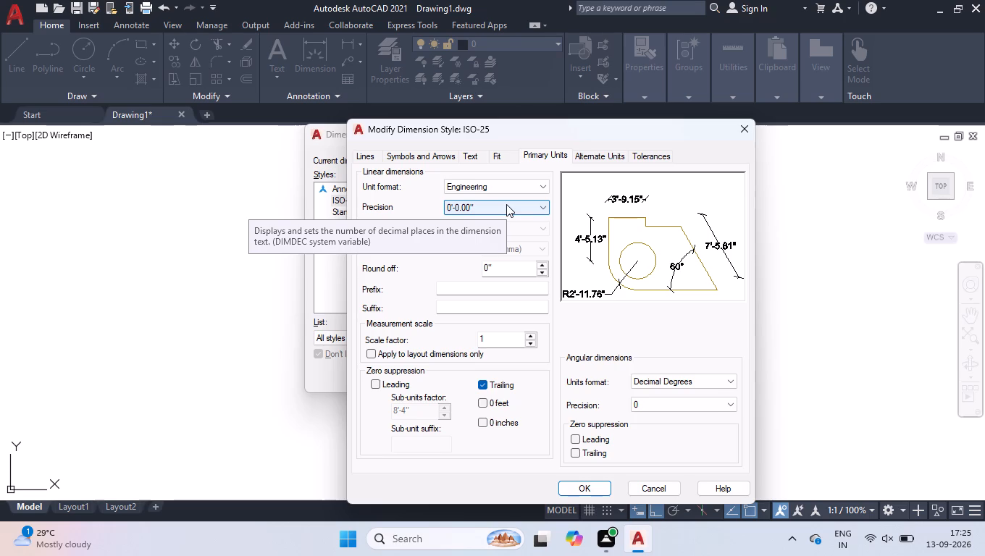
click(596, 485)
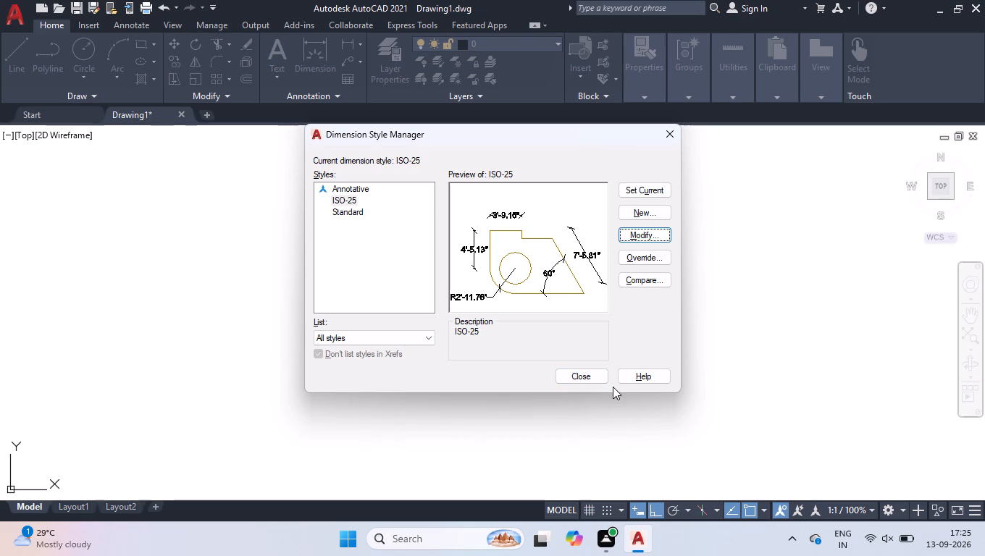
click(576, 374)
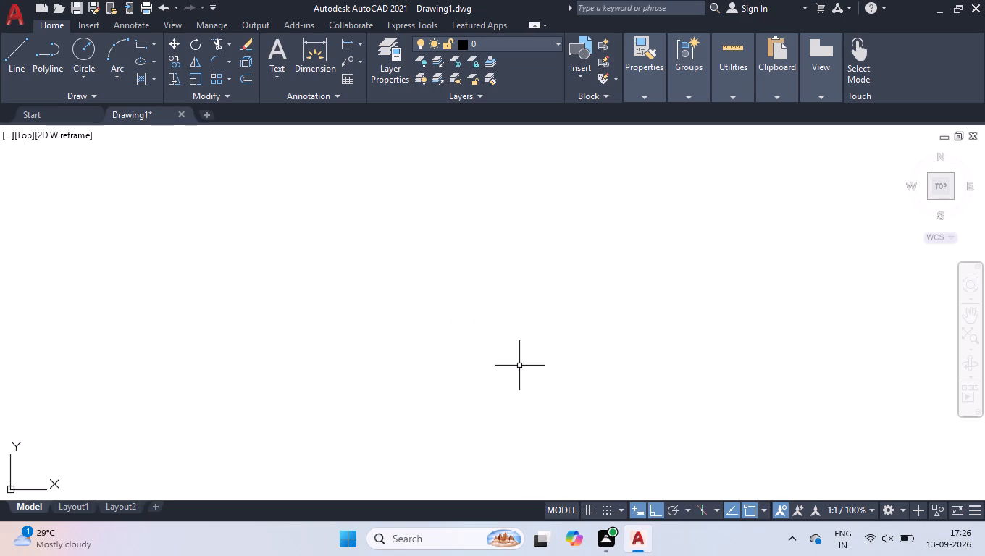
Draw a closed rectangular outline with the Line command, 35'9" wide by 45'9" high.
key(l)
key(Return)
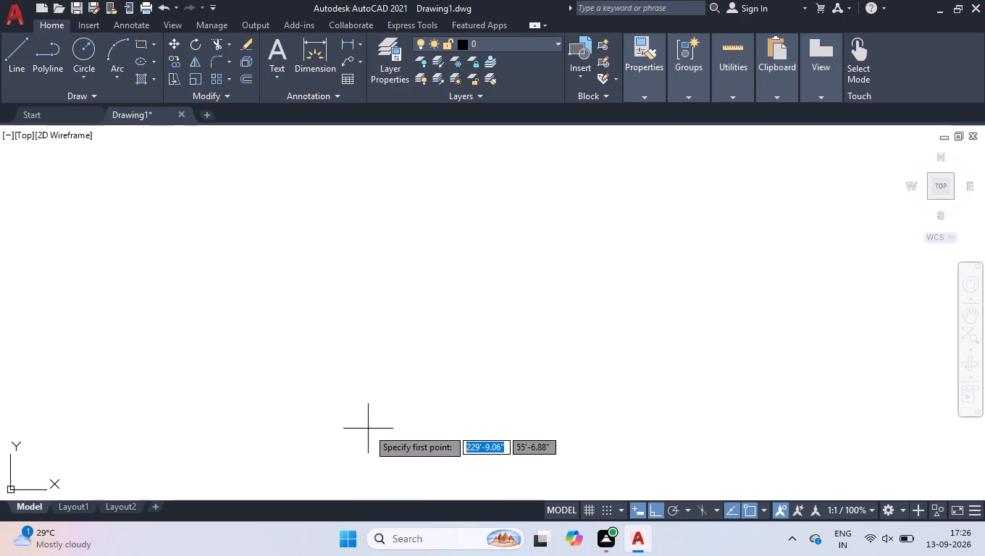
click(348, 441)
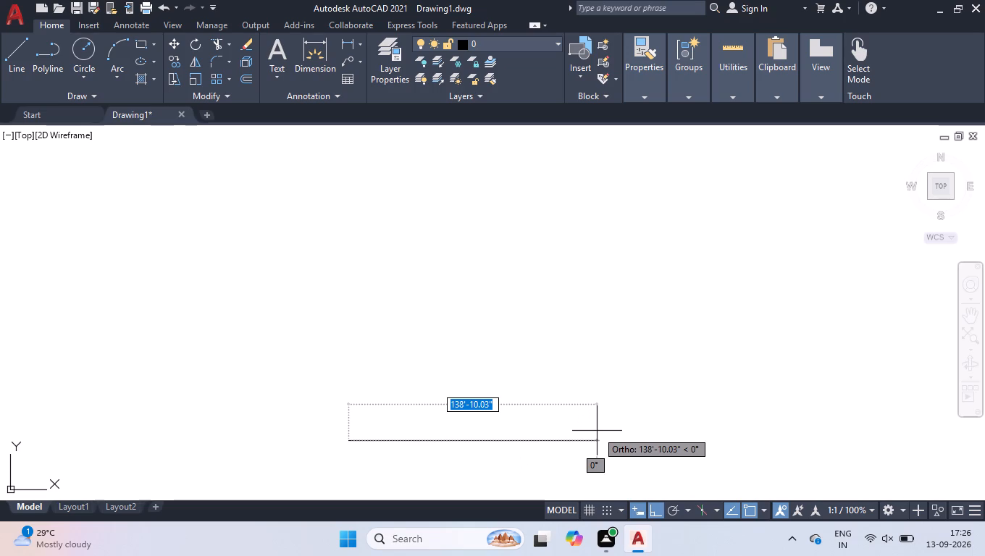
key(3)
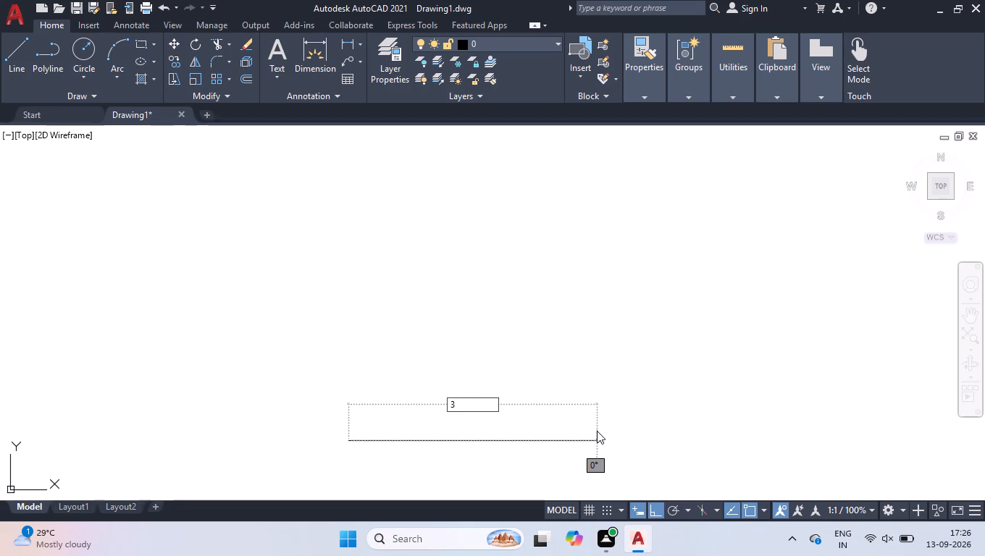
key(5)
key(apostrophe)
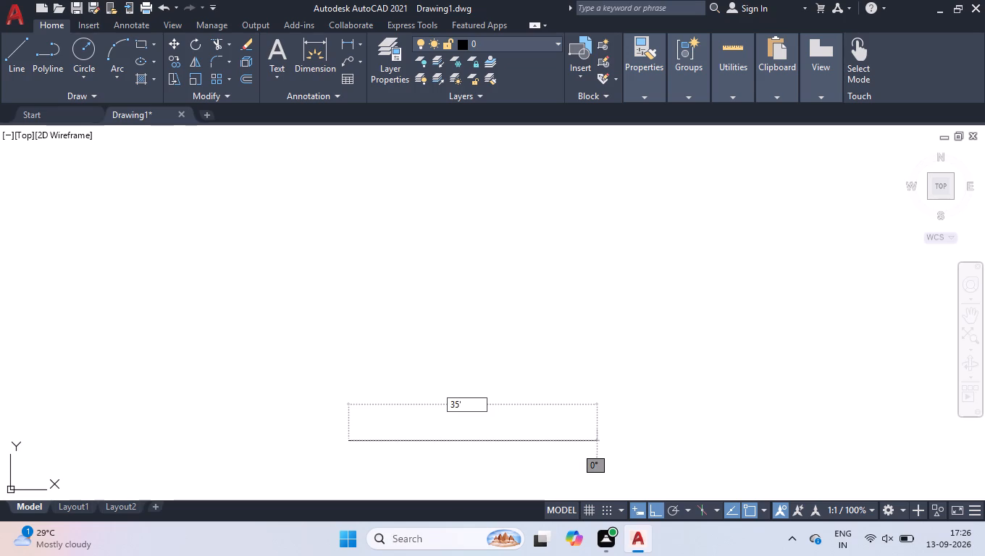
key(minus)
key(BackSpace)
key(9)
key(Return)
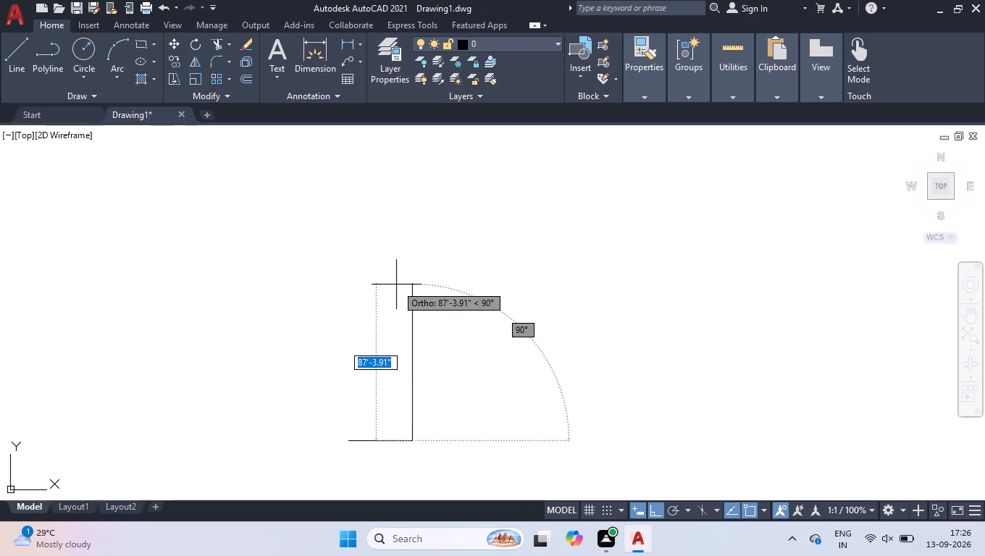
text(45'9)
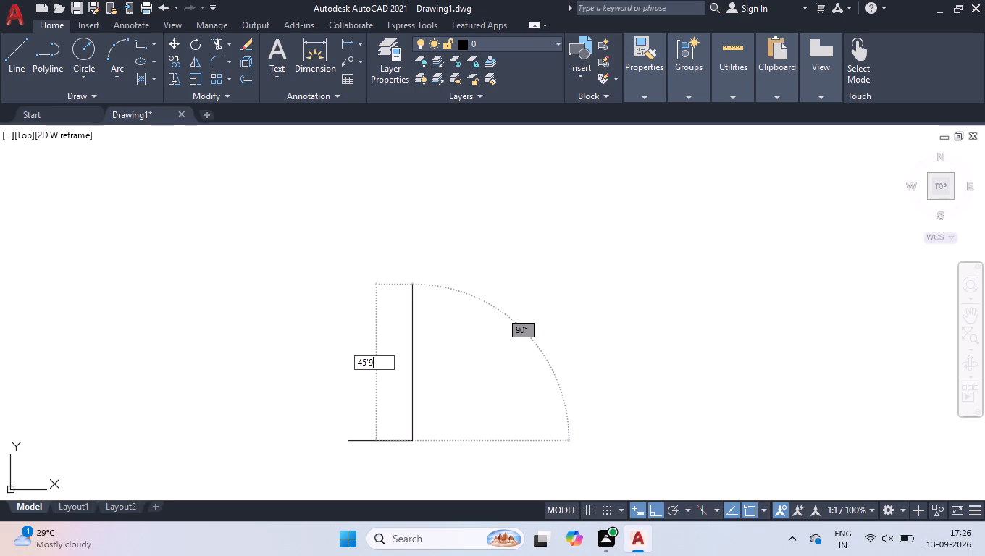
key(Return)
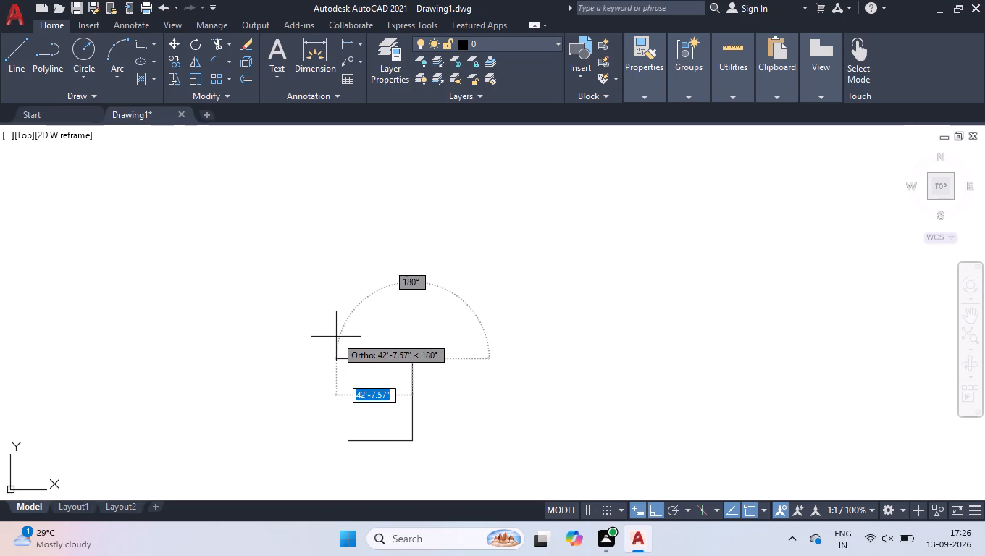
text(35'9)
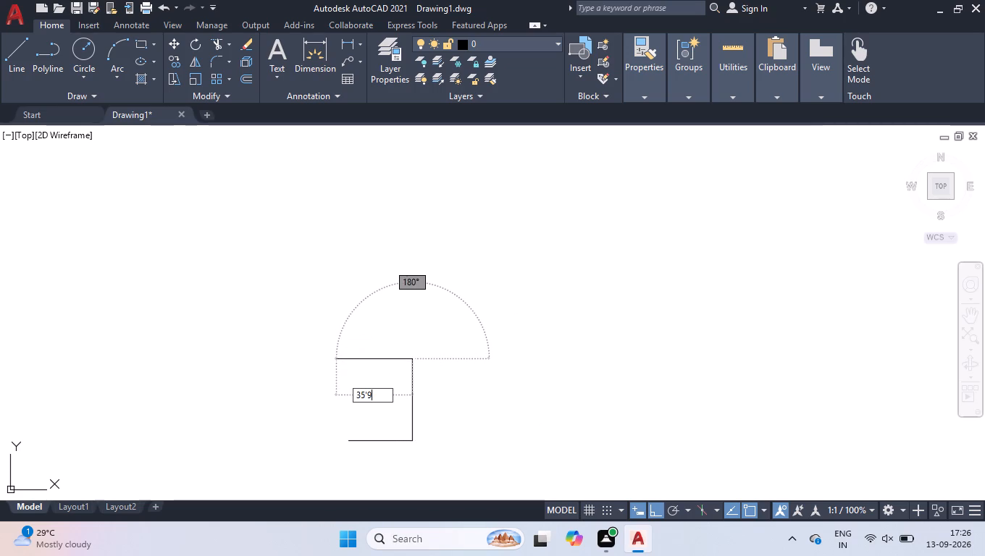
key(Return)
key(c)
key(Return)
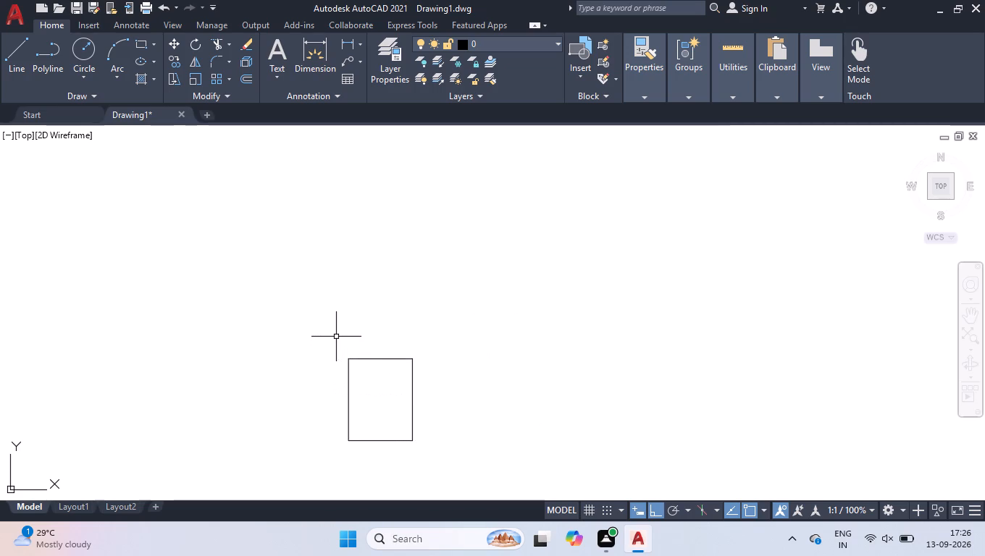
Join the four lines of the rectangle into a single outline.
click(941, 188)
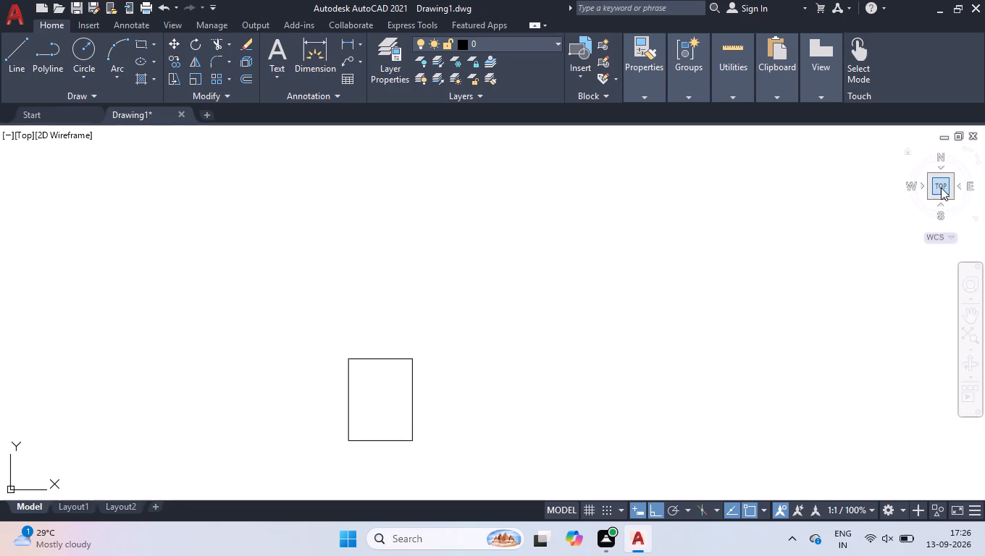
click(613, 144)
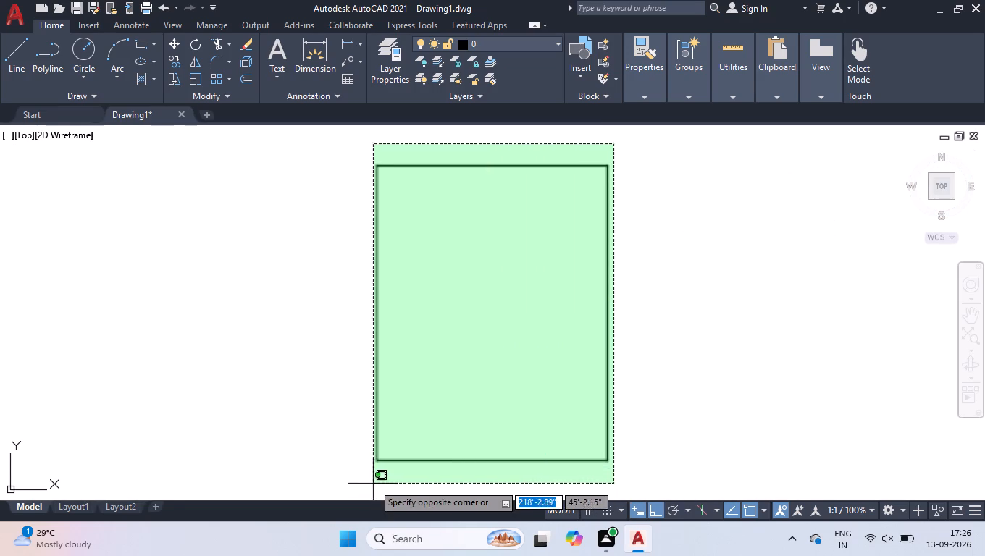
click(359, 475)
key(j)
key(Return)
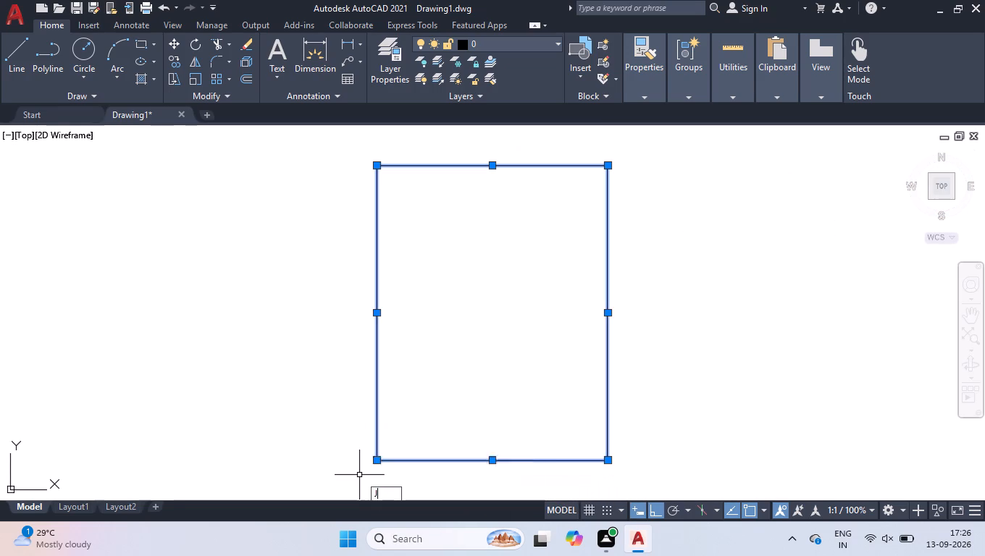
Offset the joined rectangular outline 9" inward to form the outer wall thickness.
key(p)
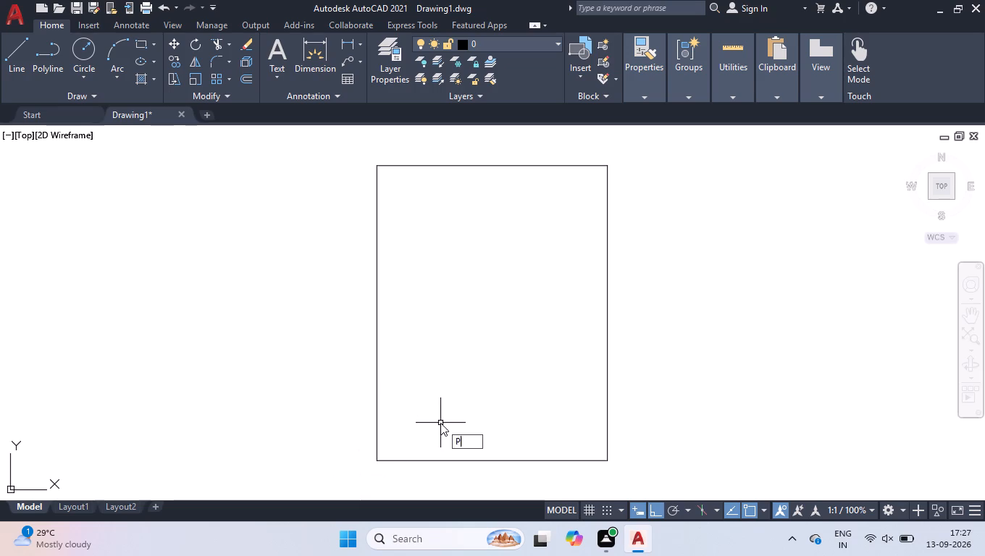
key(BackSpace)
text(OFF)
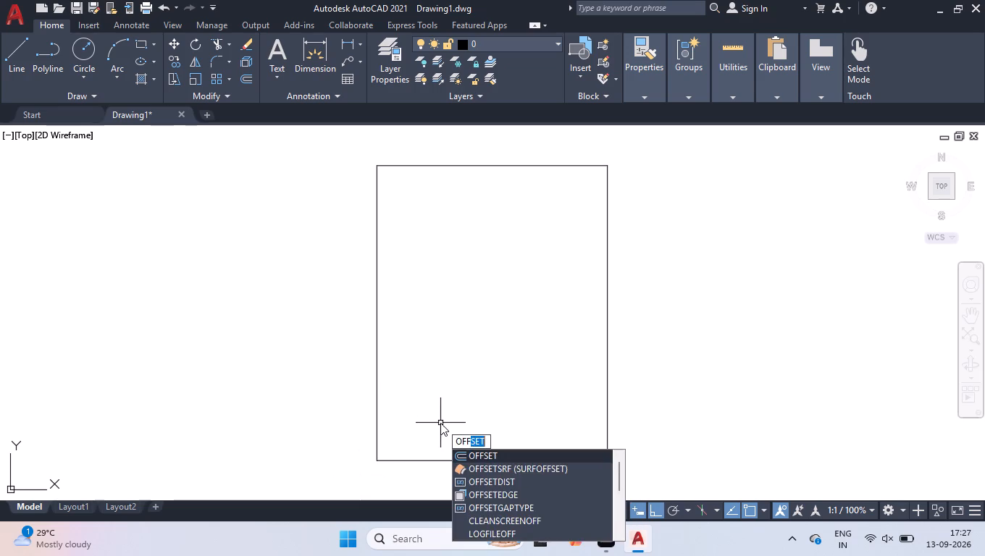
key(Return)
key(9)
key(Return)
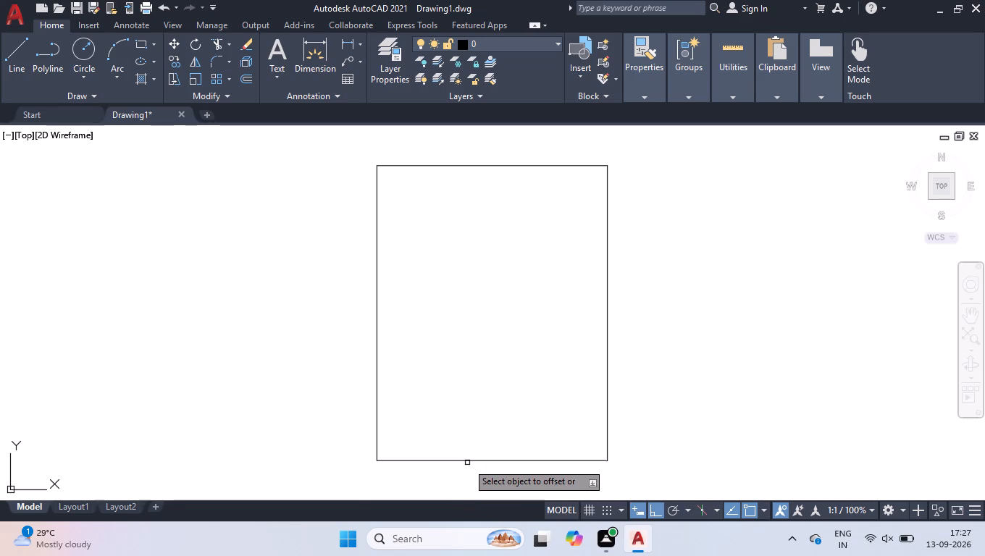
click(467, 460)
click(498, 384)
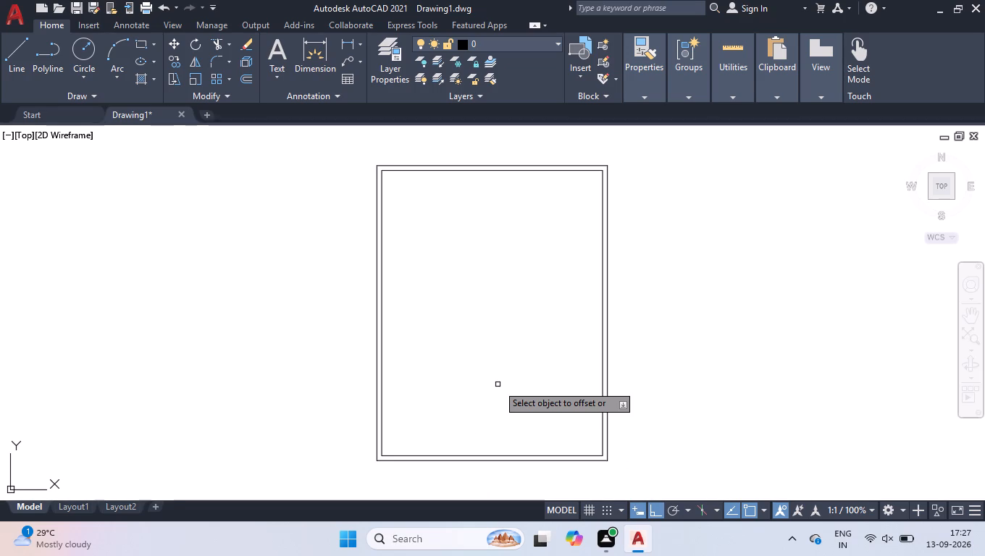
key(space)
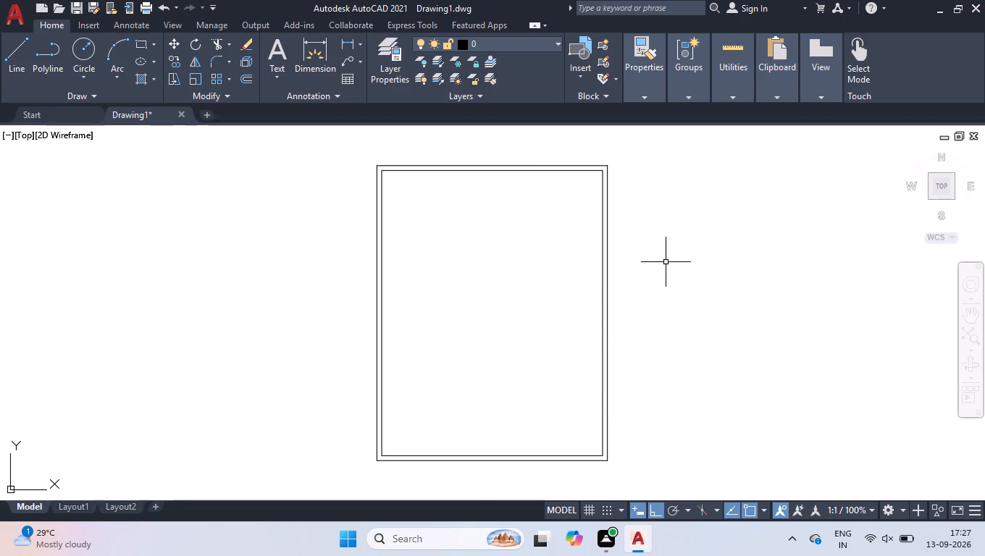
Explode both the outer and inner rectangular outlines into separate lines.
click(665, 261)
click(535, 367)
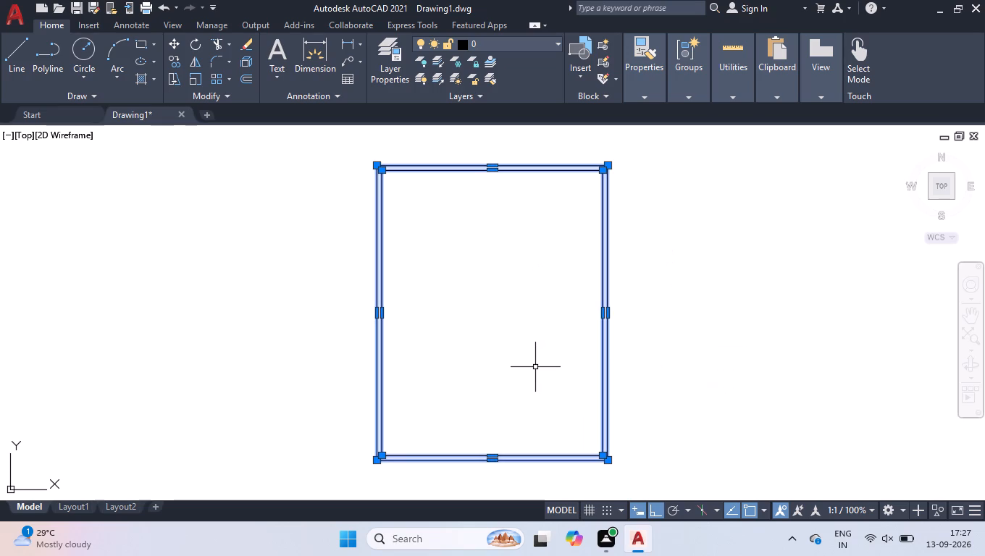
text(EXPL)
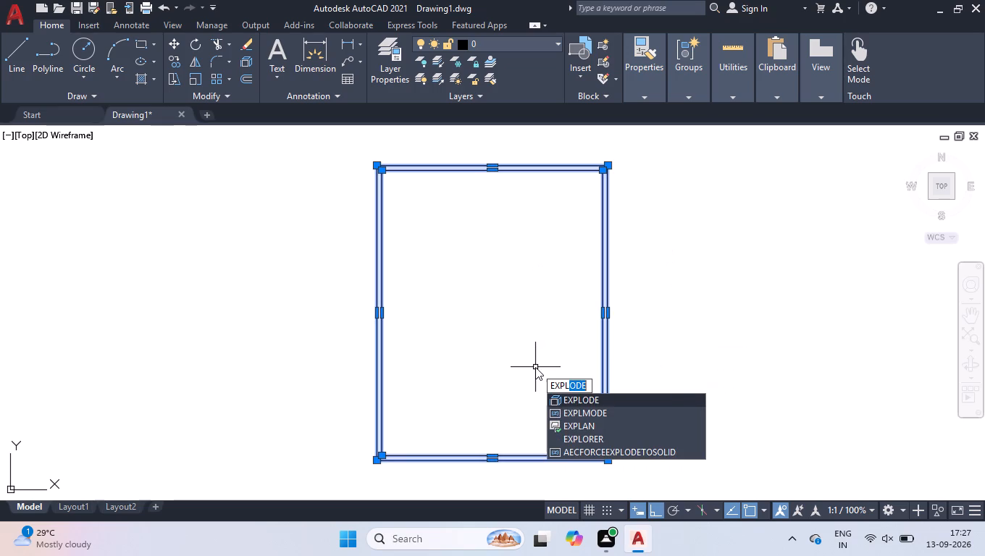
key(Return)
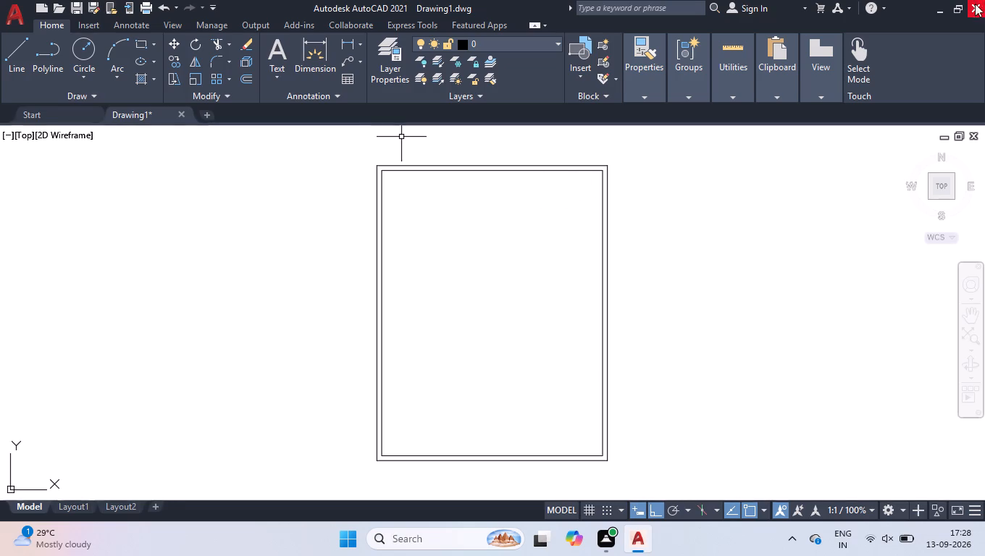
Offset the top inner wall line 14'8" downward into the plan.
scroll(529, 165, up, 2)
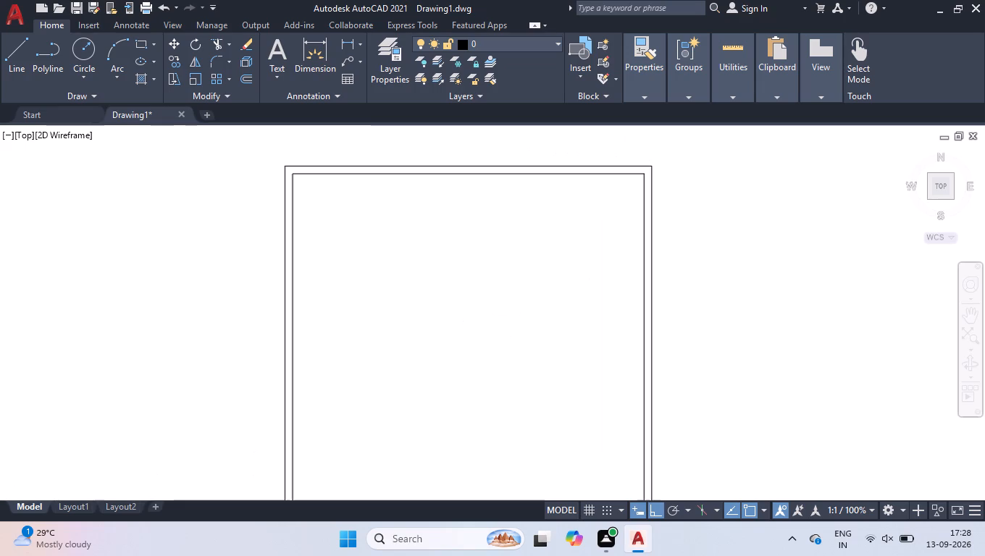
text(OFF)
key(Return)
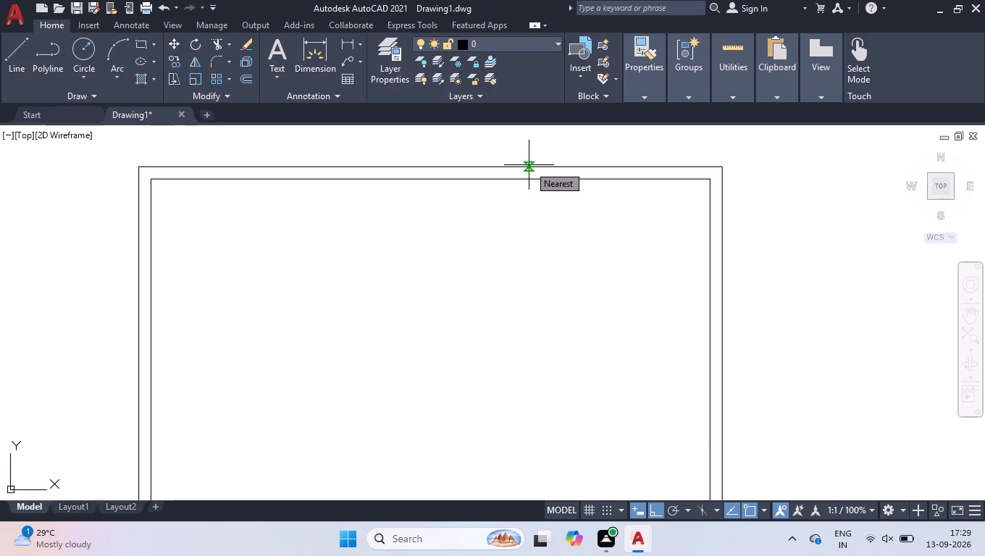
text(14'8)
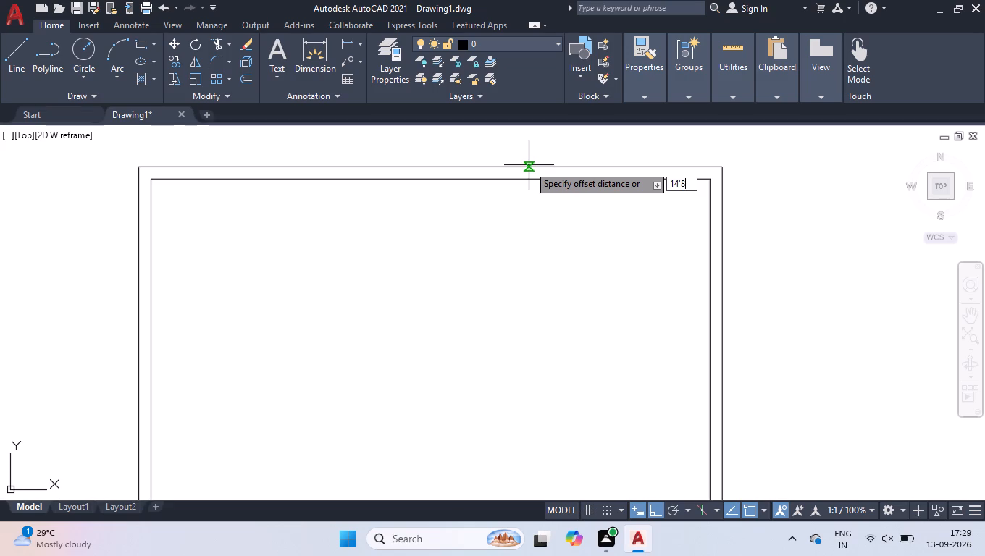
key(Return)
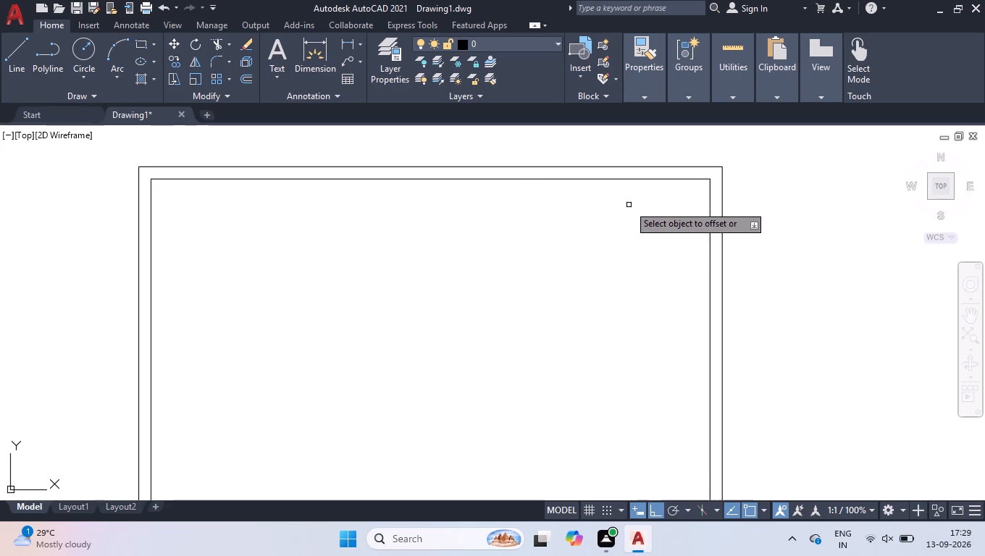
scroll(629, 205, down, 1)
scroll(566, 254, up, 1)
click(554, 148)
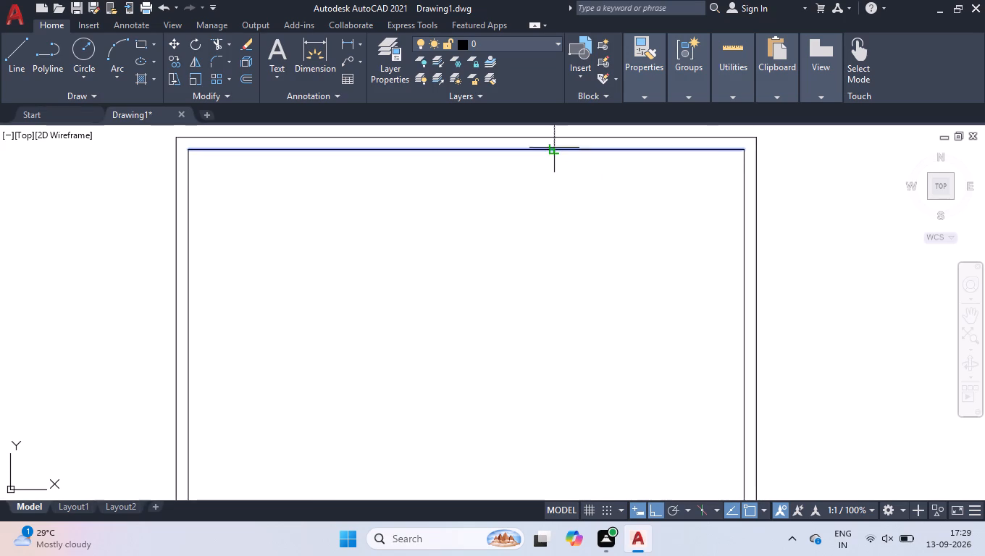
click(555, 257)
Offset the new horizontal line 4" downward to give the partition wall its thickness.
scroll(553, 275, down, 1)
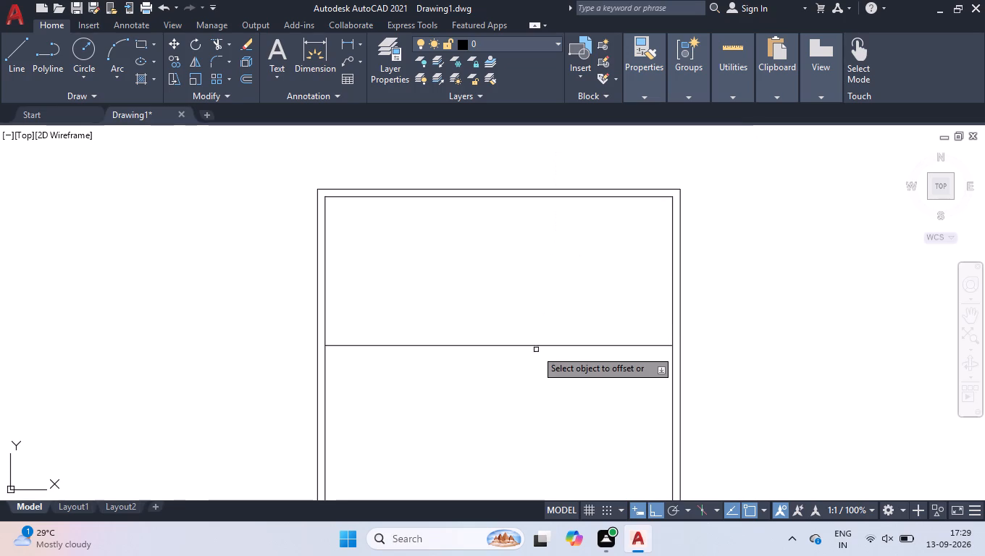
scroll(536, 350, up, 1)
click(537, 342)
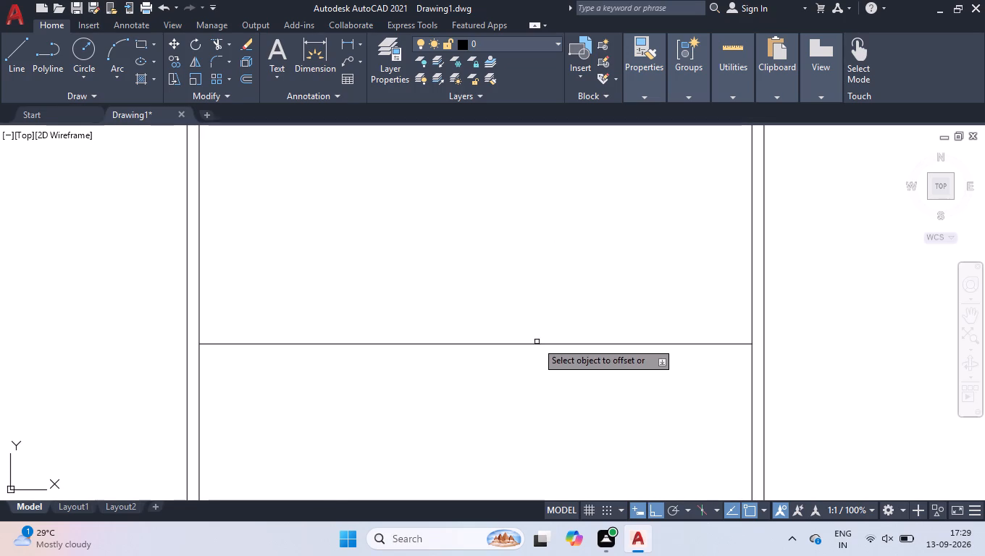
click(531, 343)
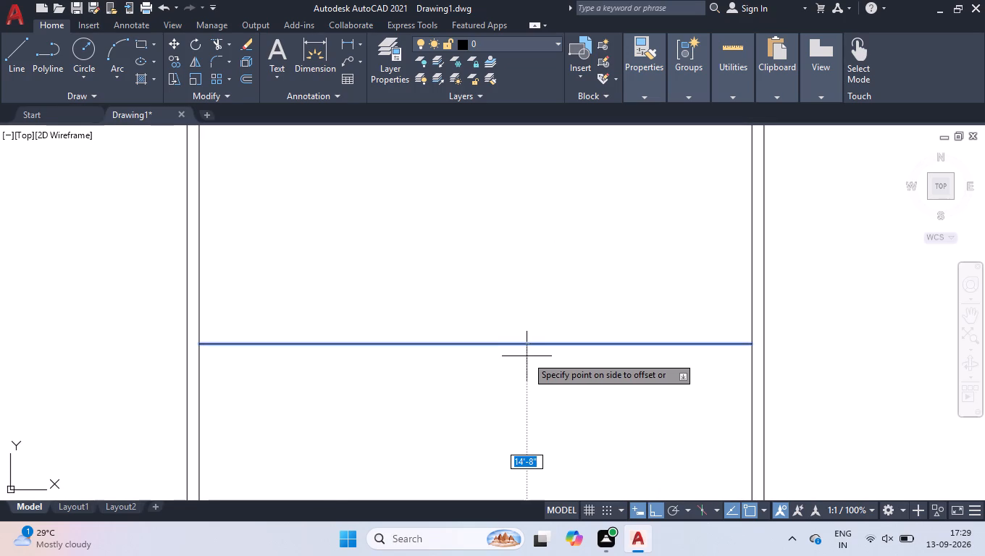
key(4)
key(Return)
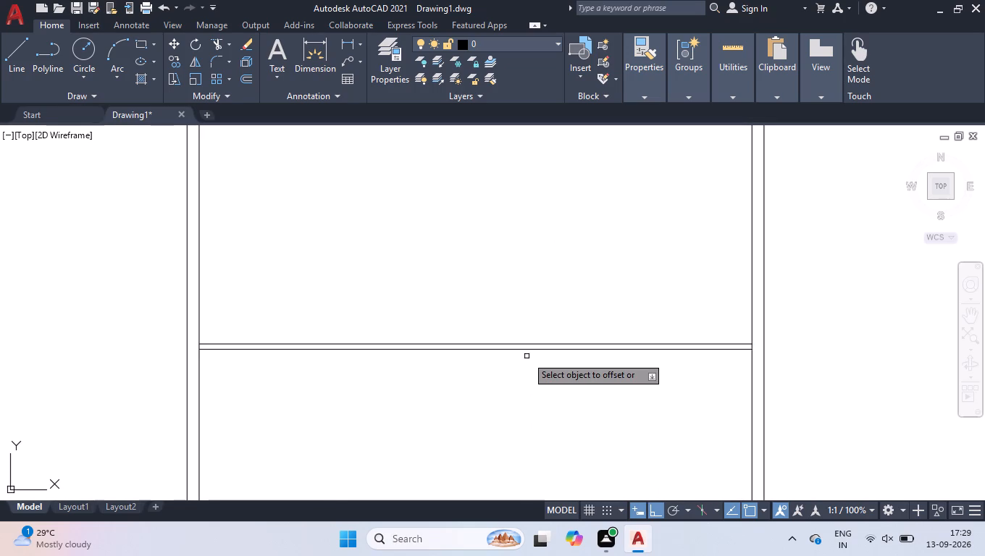
Offset the partition wall's lower line 14'5" downward to start the second horizontal partition.
scroll(571, 277, down, 1)
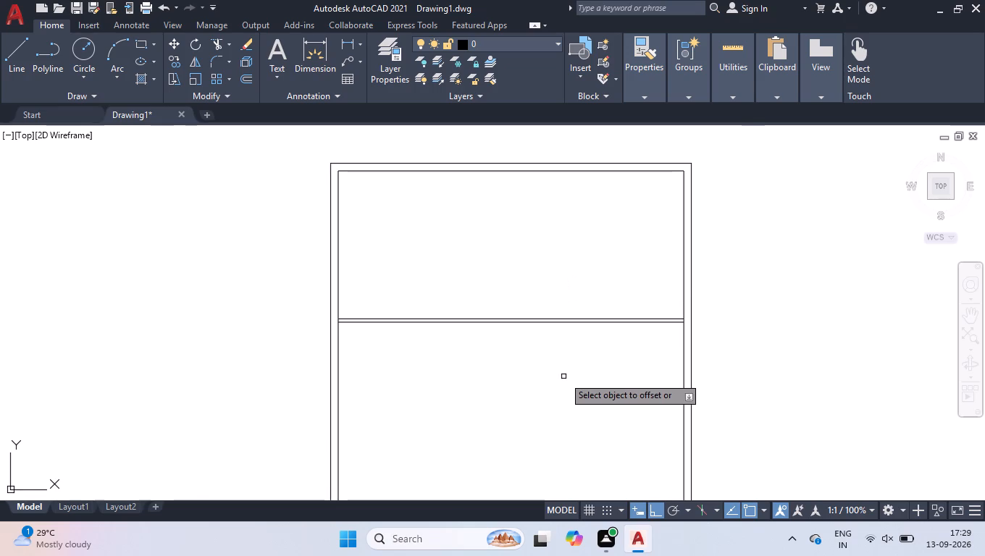
scroll(563, 376, up, 1)
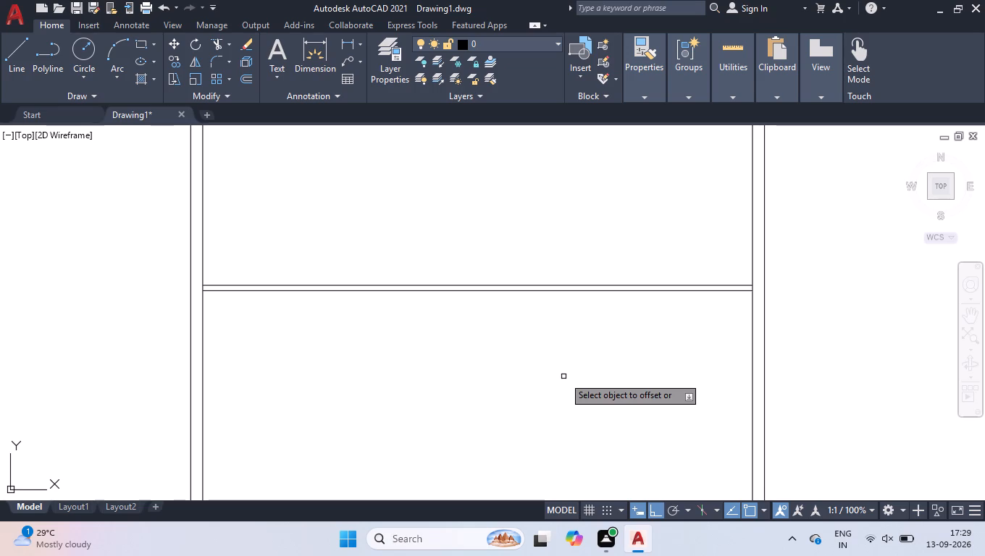
click(637, 289)
text(14'5)
key(Return)
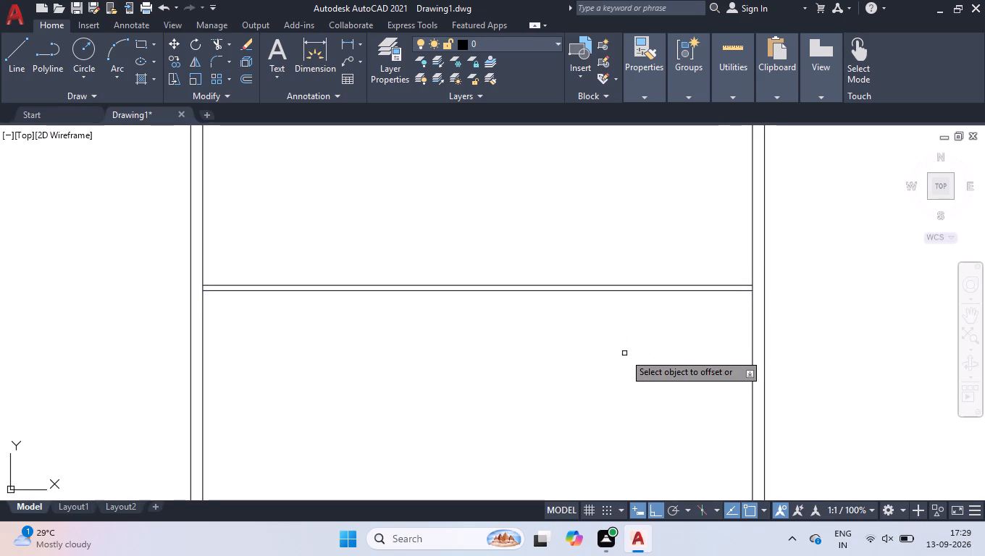
scroll(624, 309, down, 2)
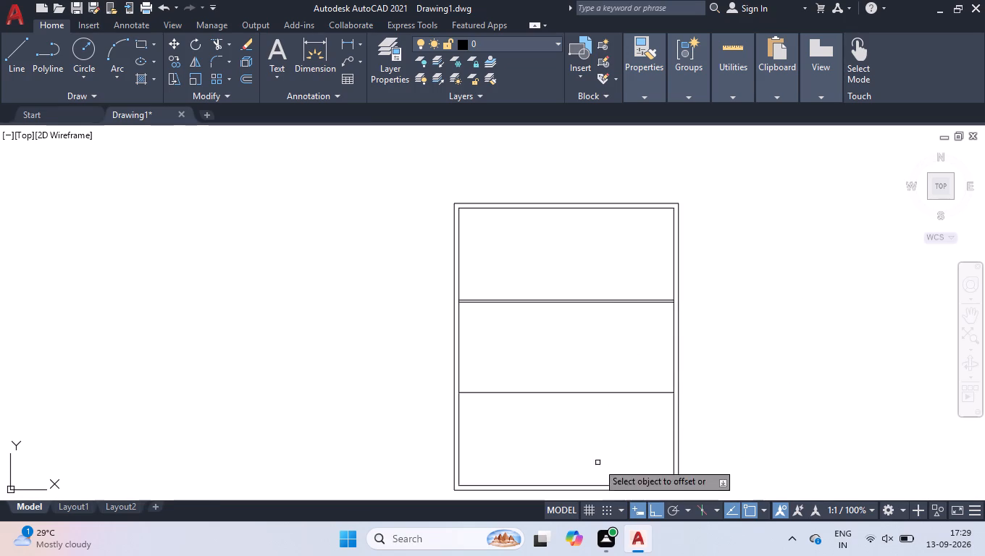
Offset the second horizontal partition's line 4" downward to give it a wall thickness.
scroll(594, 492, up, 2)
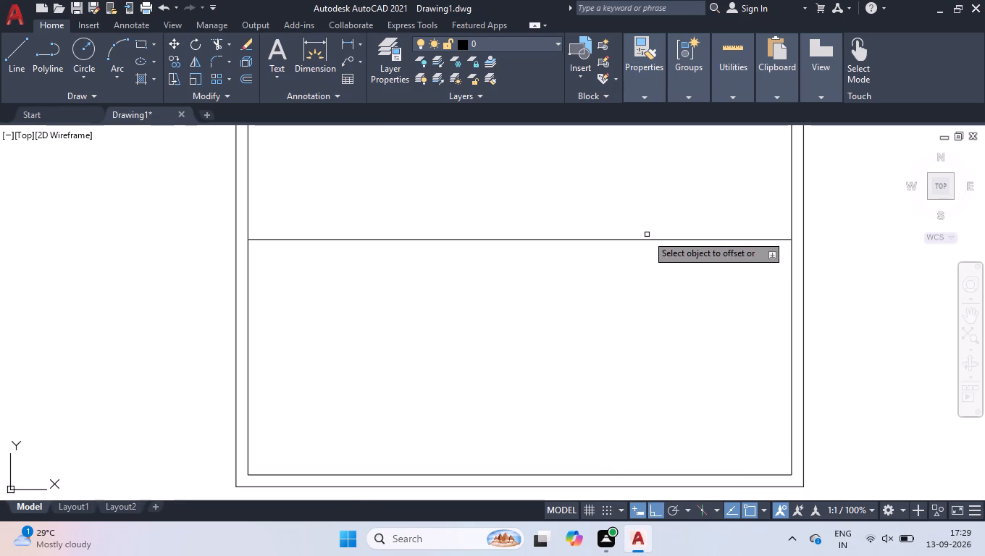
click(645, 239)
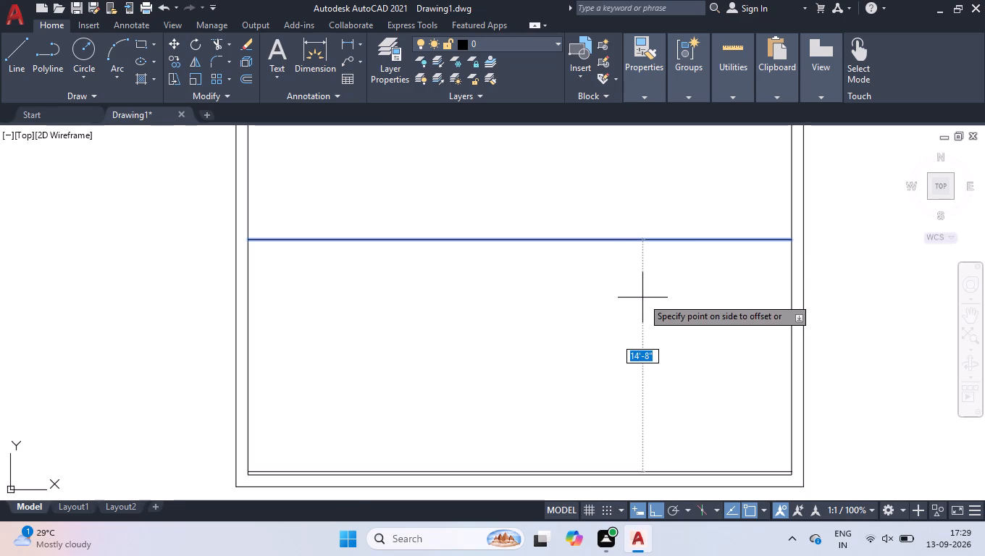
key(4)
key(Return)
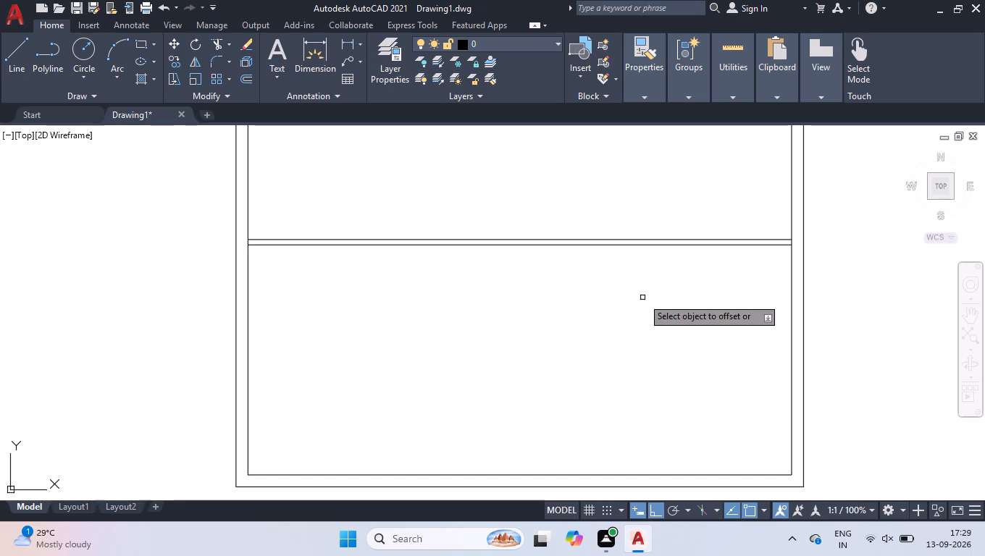
Offset the upper line of the second horizontal partition 9" downward to form a 9" thick wall.
click(630, 238)
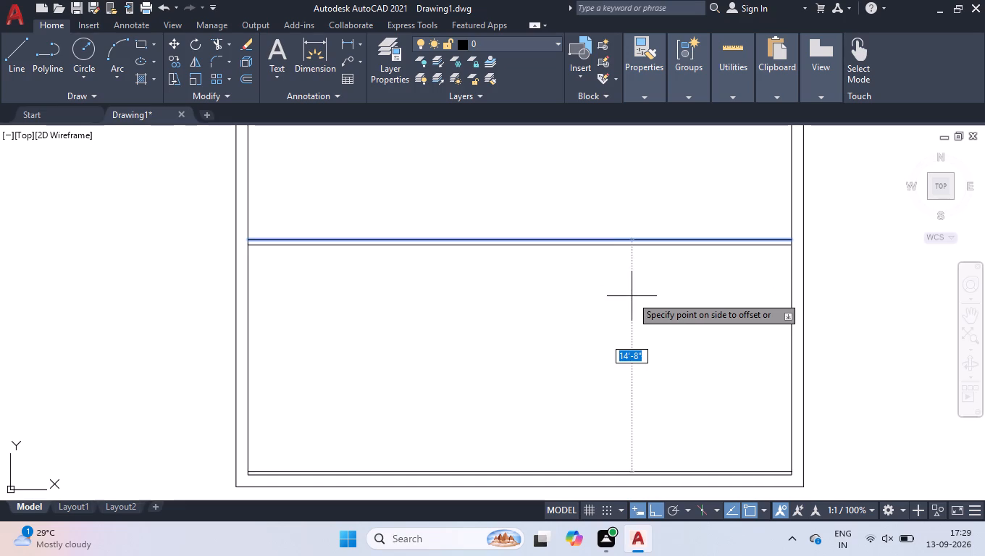
key(9)
key(Return)
key(space)
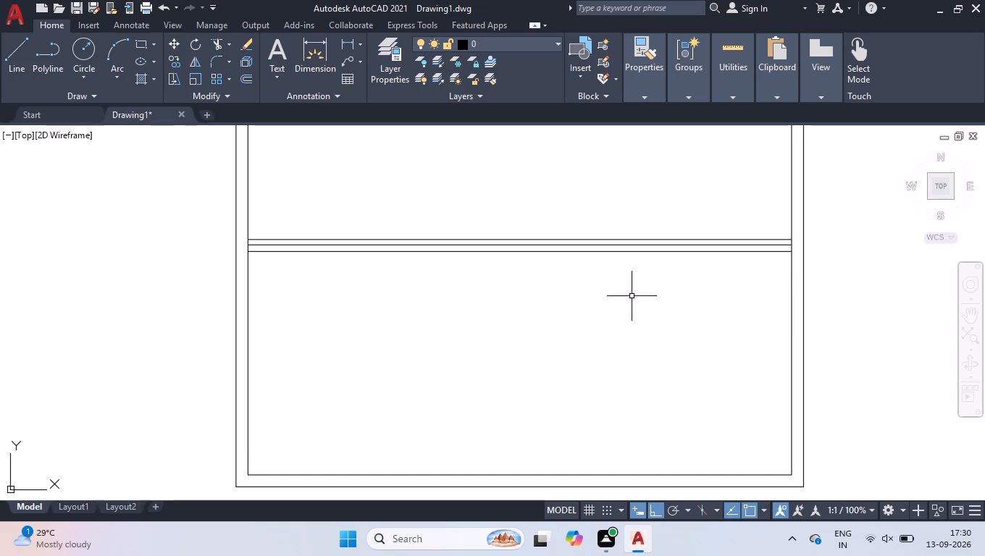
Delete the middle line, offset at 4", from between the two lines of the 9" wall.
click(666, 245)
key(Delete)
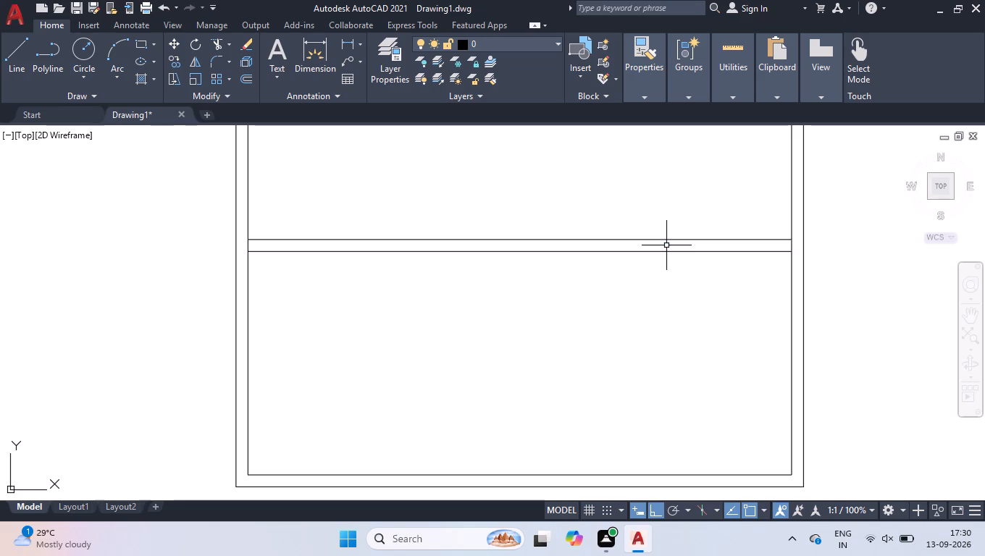
Start the Measure tool to check the floor plan's dimensions.
click(709, 116)
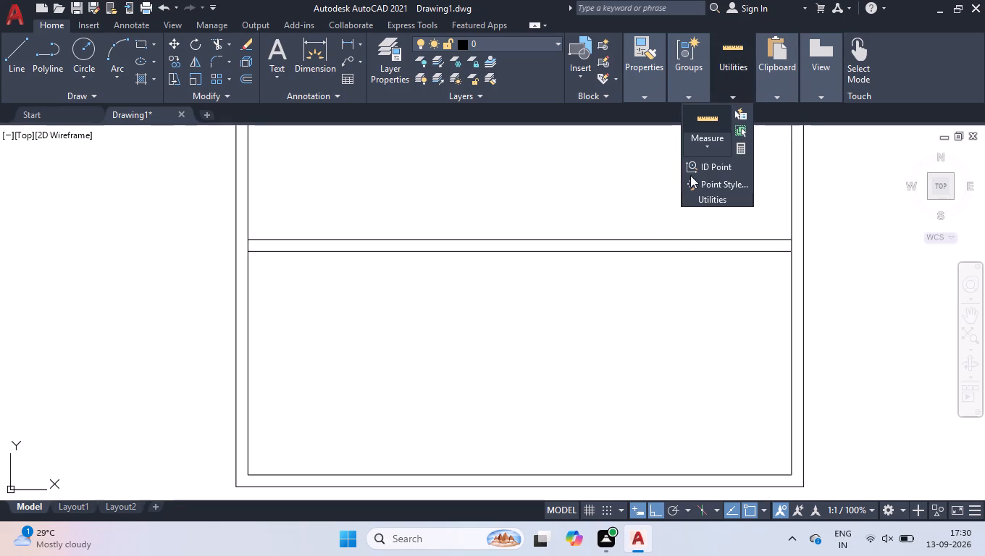
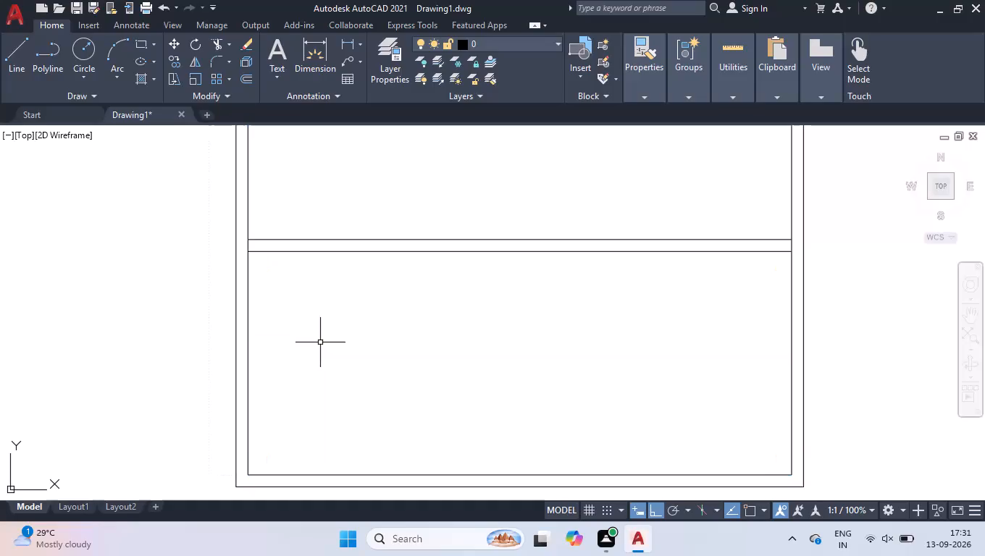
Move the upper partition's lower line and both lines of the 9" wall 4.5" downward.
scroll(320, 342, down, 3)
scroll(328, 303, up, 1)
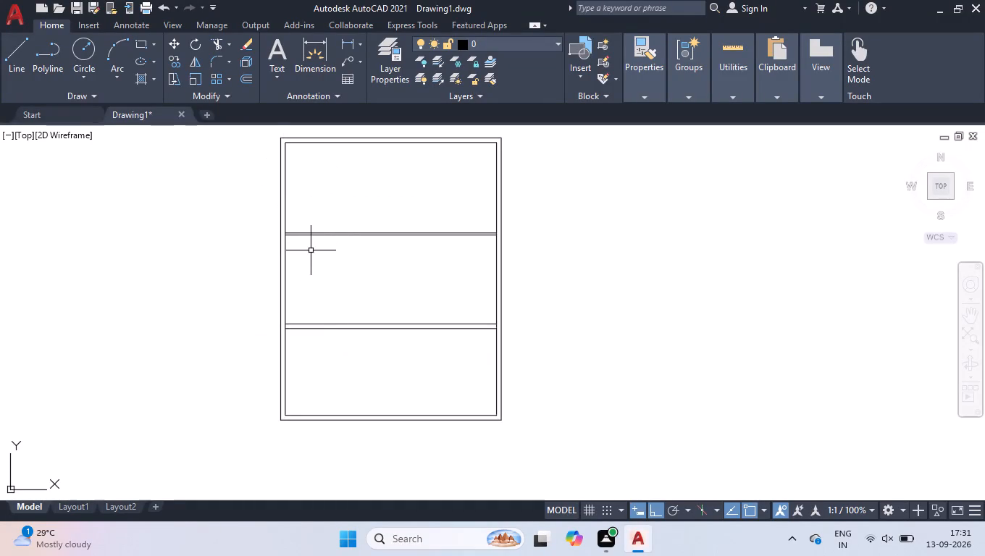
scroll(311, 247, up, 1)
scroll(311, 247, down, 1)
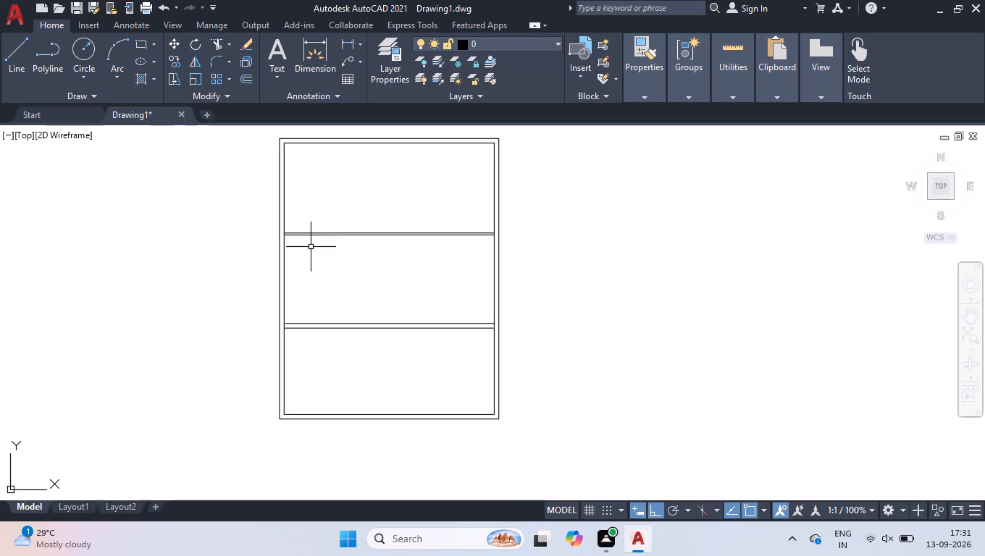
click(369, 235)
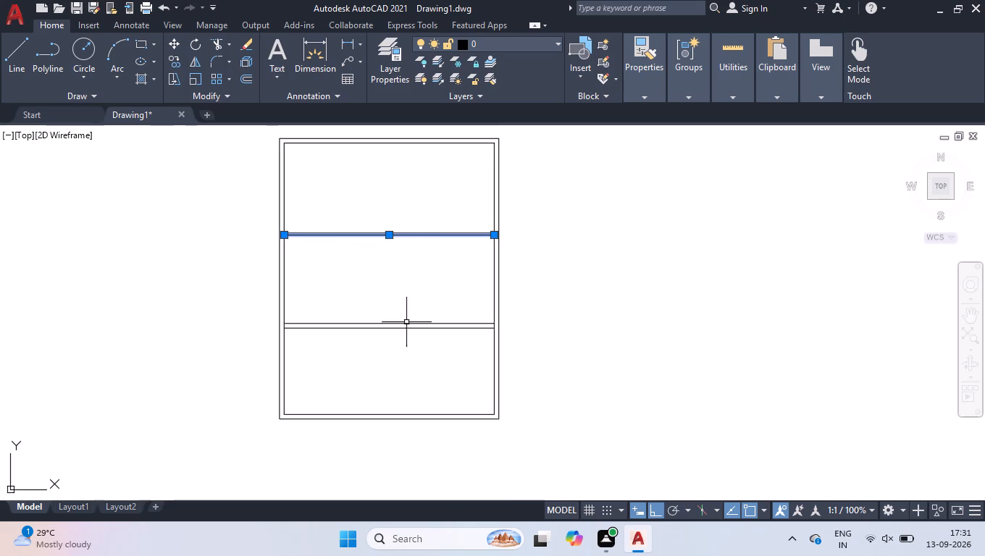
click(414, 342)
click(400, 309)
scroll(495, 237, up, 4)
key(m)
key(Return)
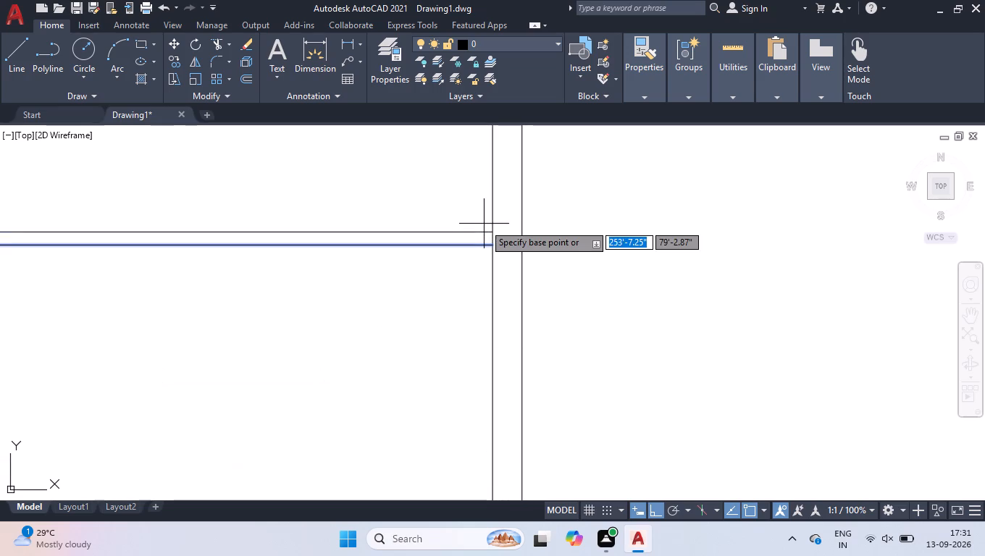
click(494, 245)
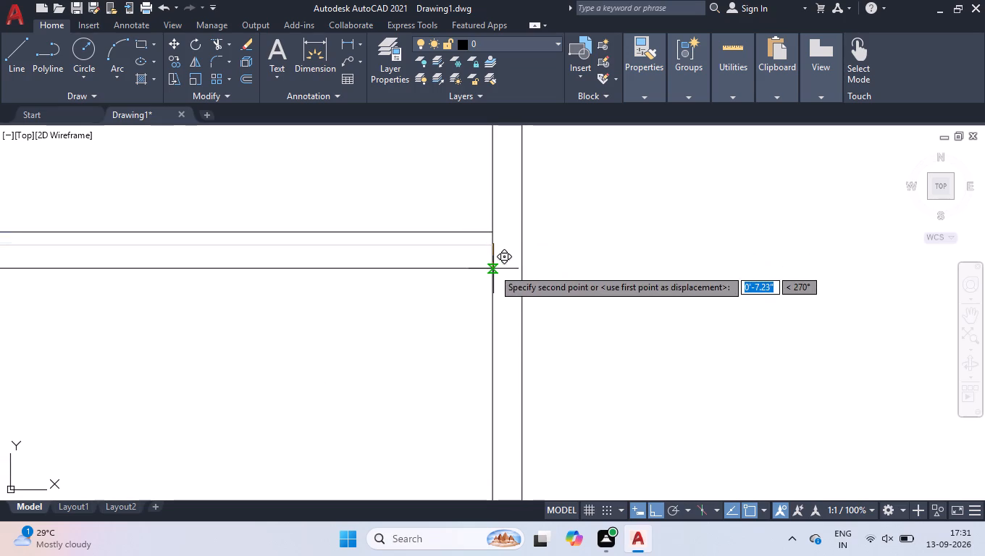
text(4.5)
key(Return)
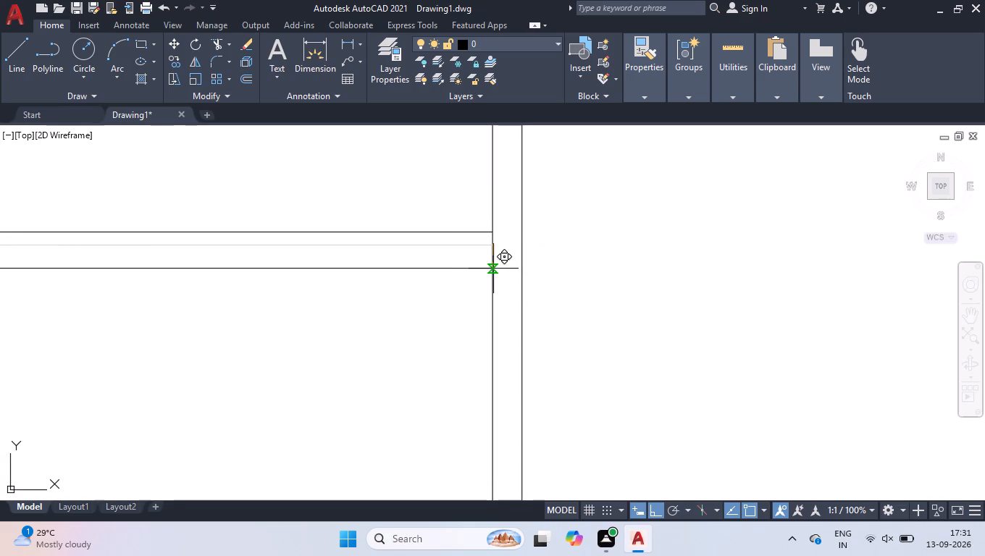
Measure the width and height of the bottom room.
scroll(482, 258, down, 4)
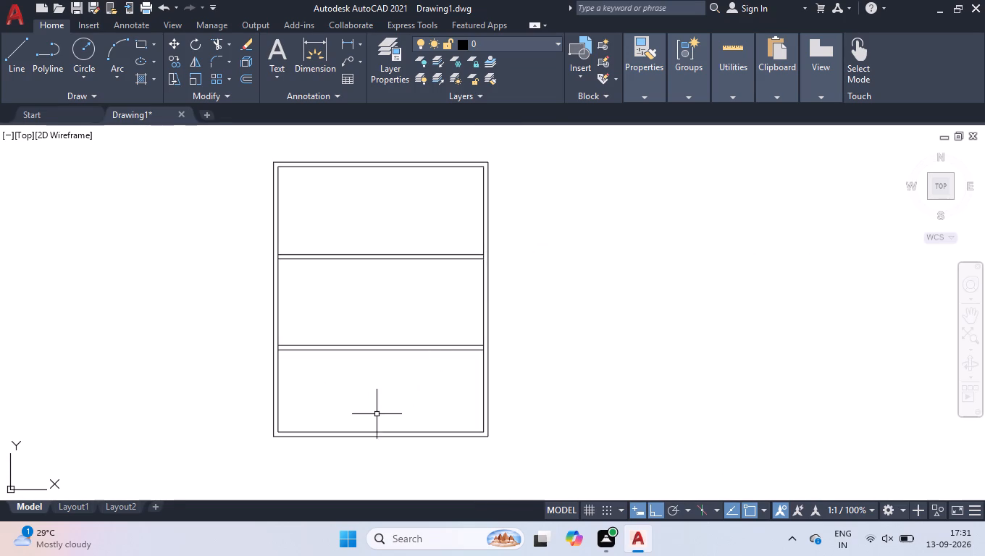
scroll(374, 415, up, 1)
click(709, 111)
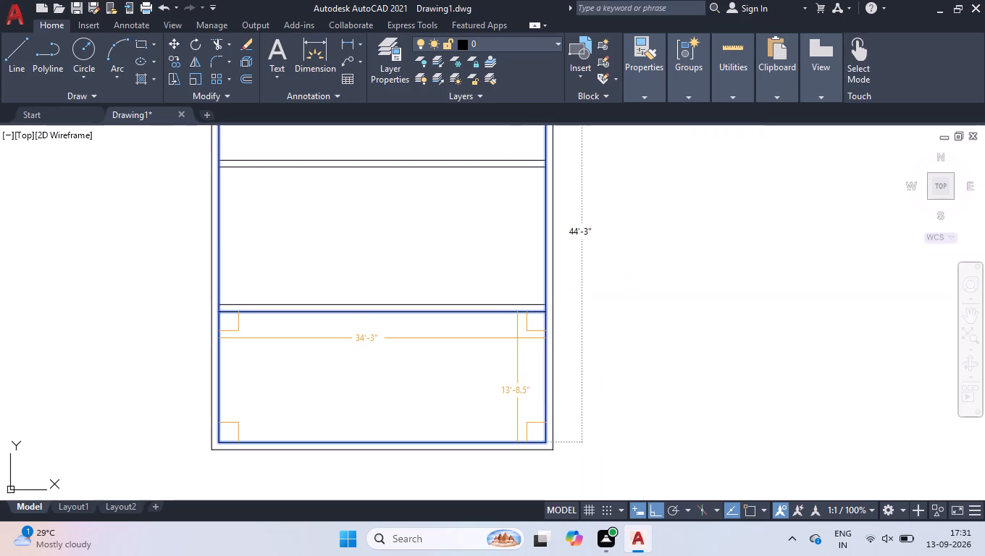
key(space)
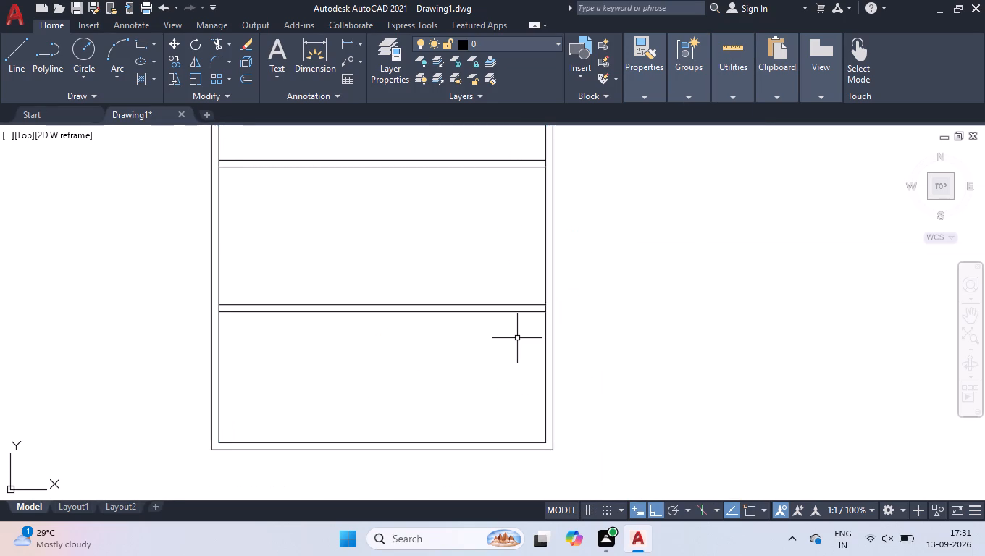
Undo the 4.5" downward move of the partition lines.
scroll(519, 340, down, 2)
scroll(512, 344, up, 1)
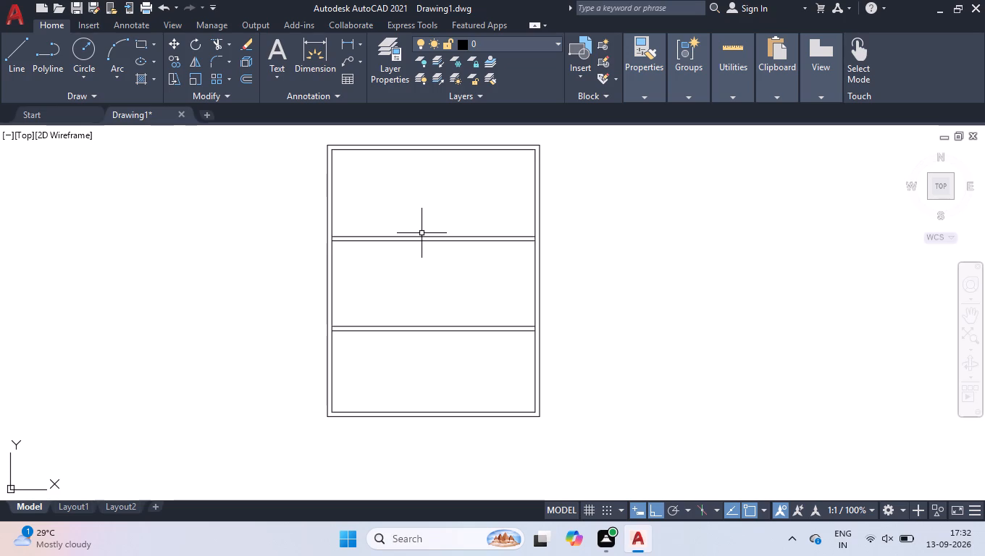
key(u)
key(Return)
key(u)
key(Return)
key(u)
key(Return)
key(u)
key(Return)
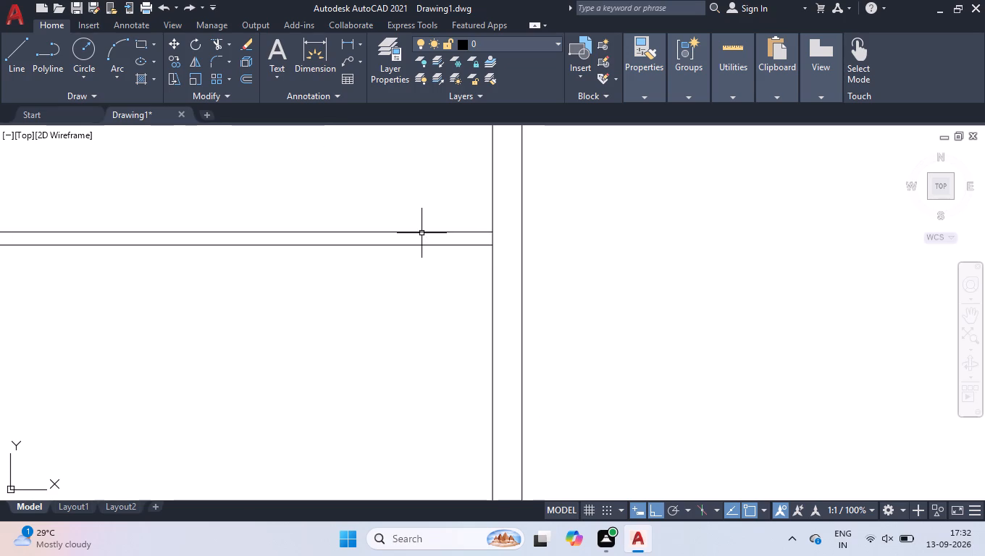
Trim the inner lines of the outer side walls between the 9" partition's two lines, at both ends.
scroll(423, 246, down, 2)
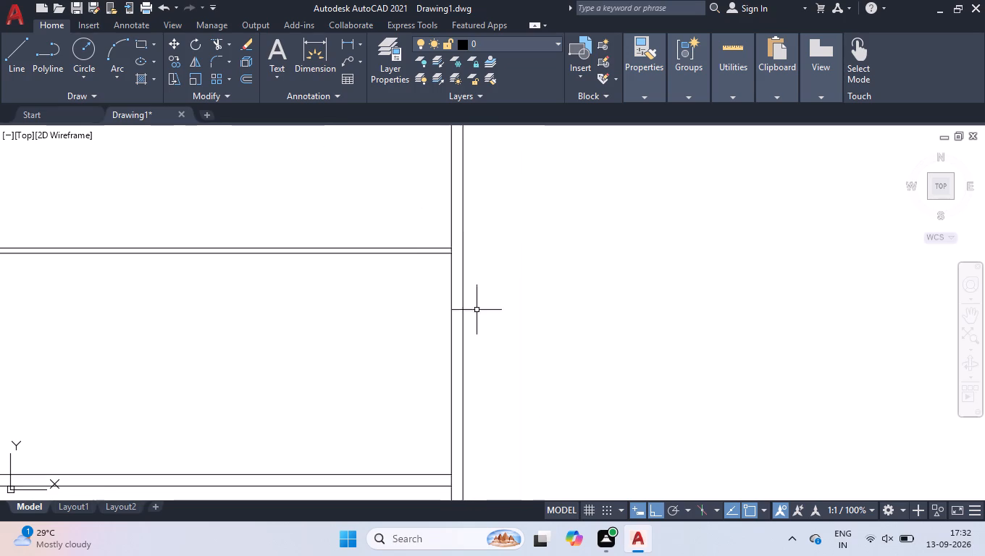
scroll(507, 286, down, 2)
scroll(293, 361, up, 1)
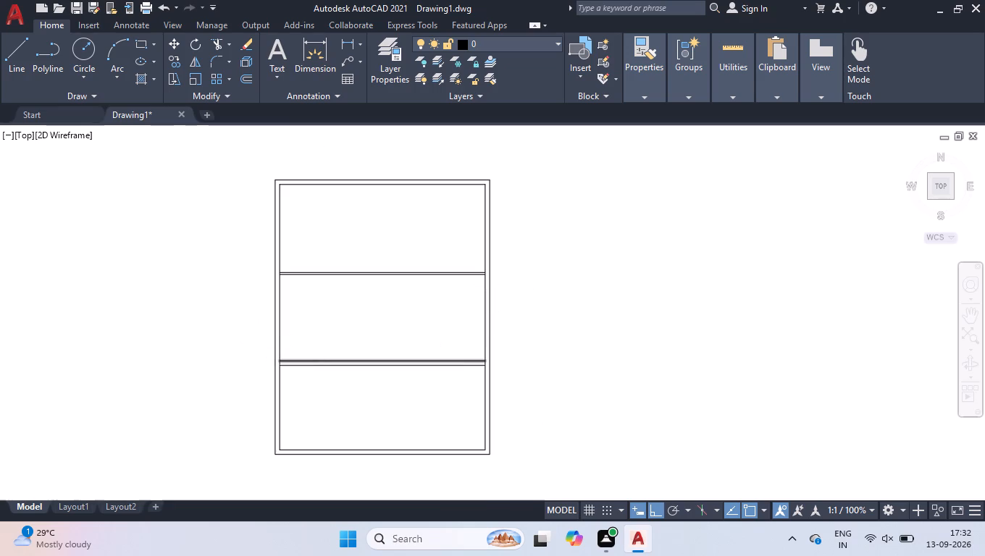
key(t)
key(r)
key(space)
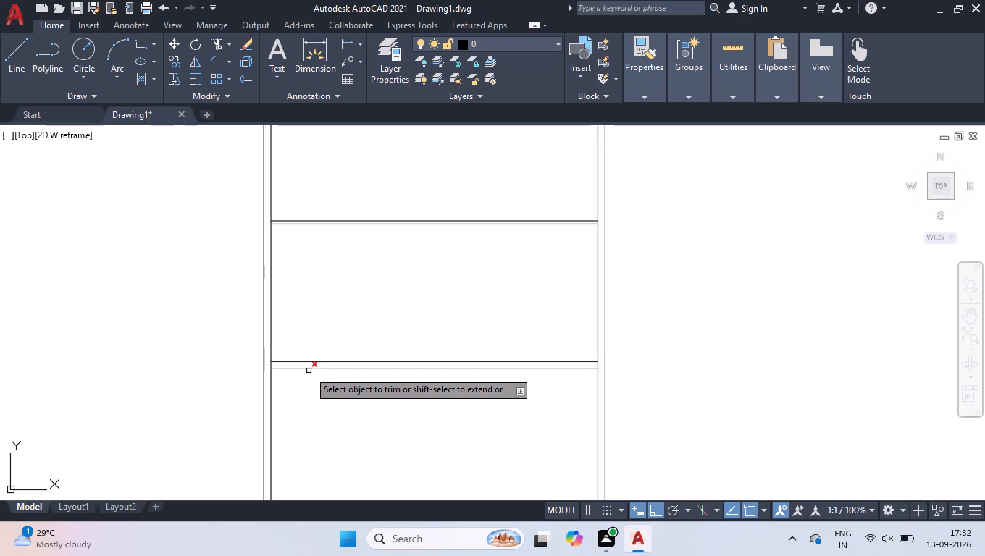
scroll(309, 371, up, 1)
click(240, 361)
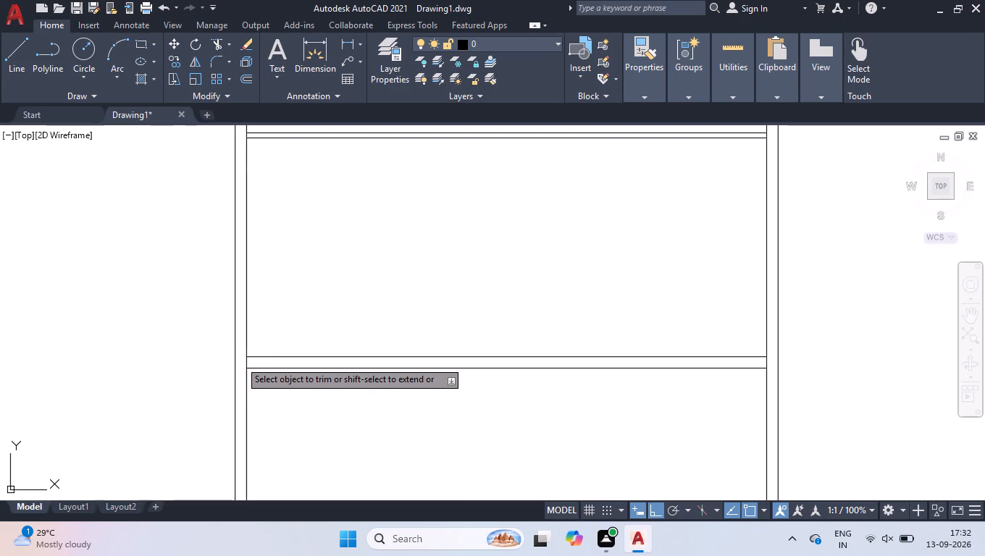
click(773, 365)
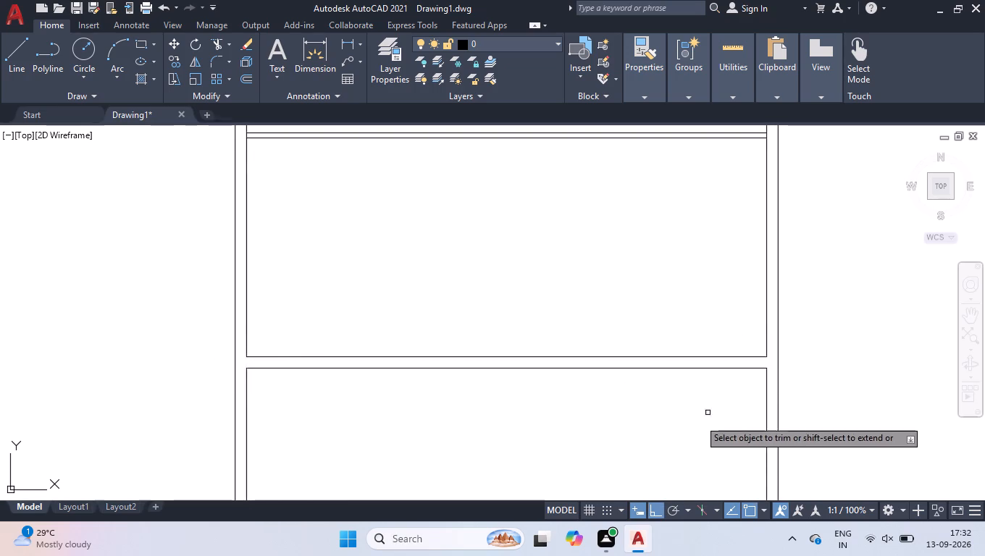
Trim the inner lines of the outer side walls between the 4" partition's two lines, at both ends.
scroll(649, 445, down, 1)
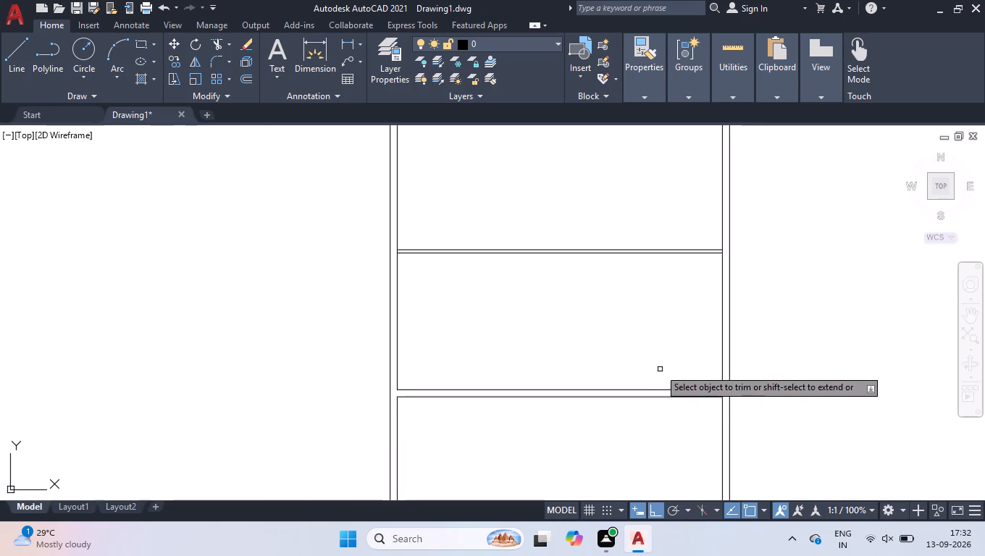
scroll(639, 220, up, 2)
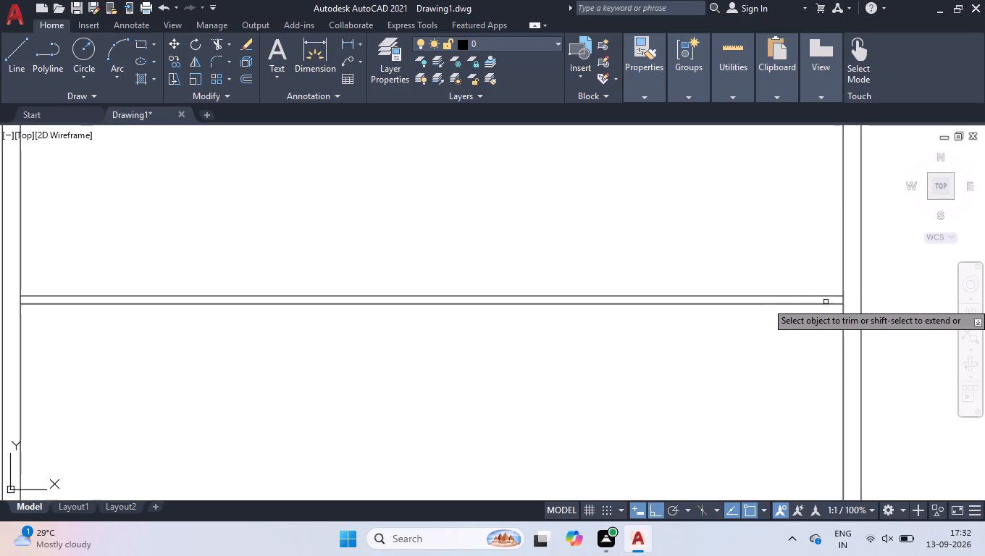
click(855, 298)
scroll(808, 300, down, 1)
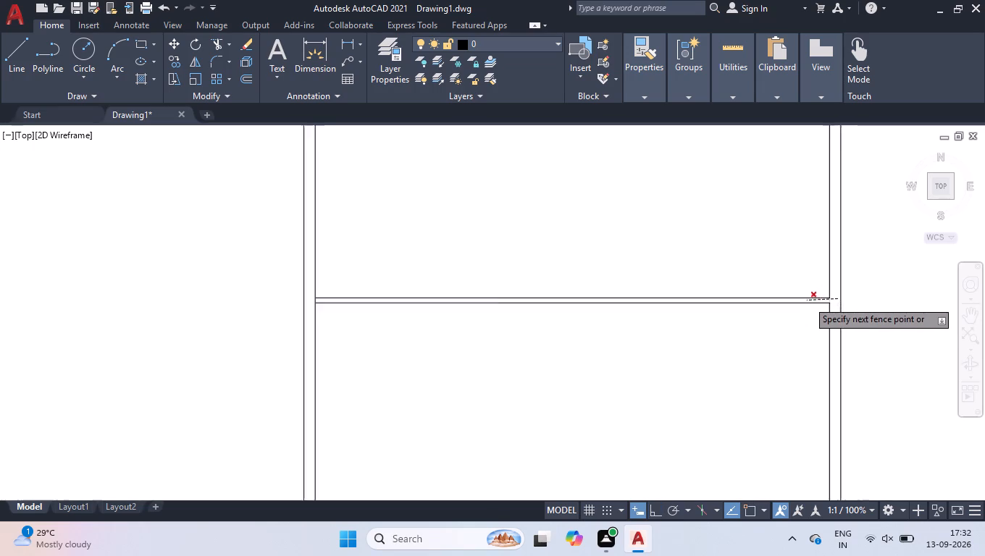
scroll(808, 300, down, 1)
scroll(494, 303, up, 4)
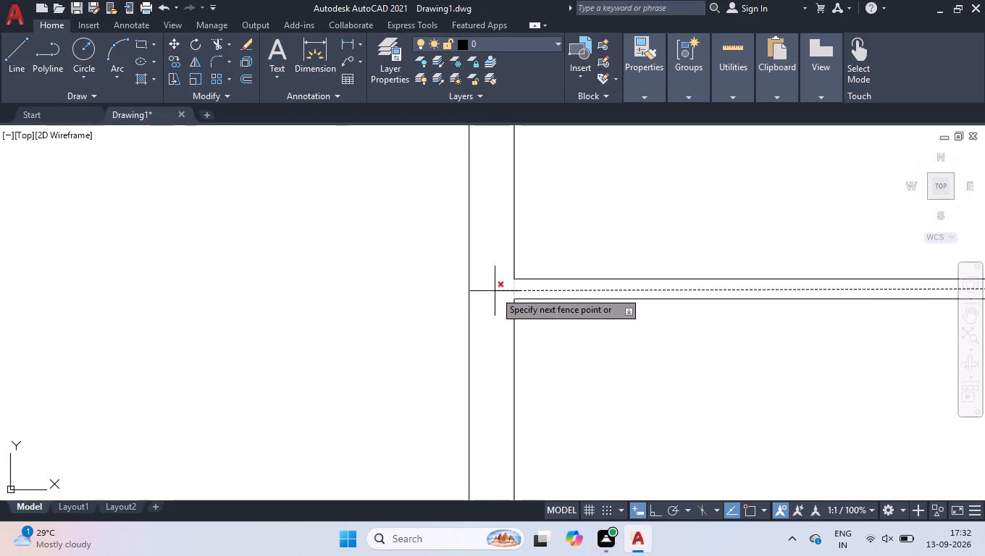
click(495, 291)
key(space)
scroll(479, 303, down, 3)
scroll(338, 311, down, 2)
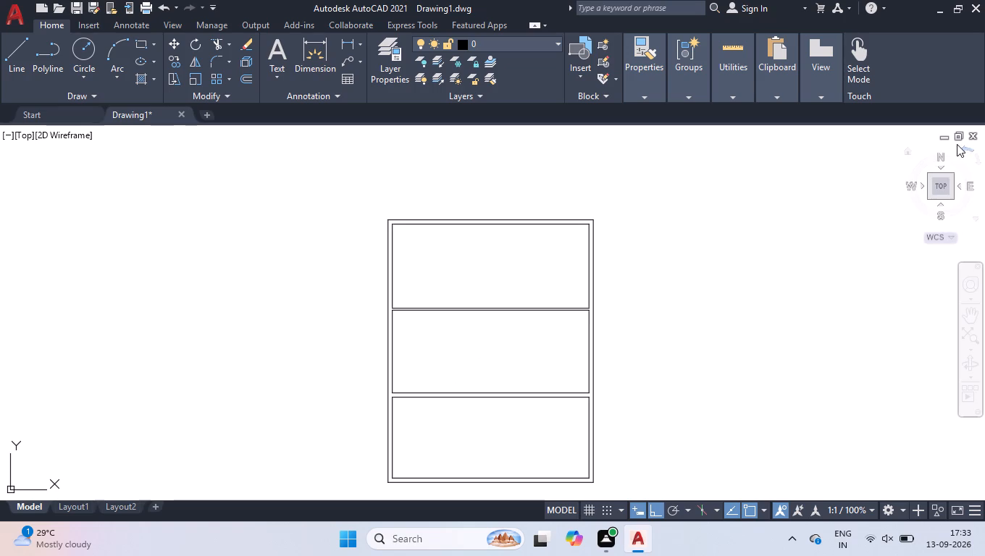
Offset the top room's left and right inner wall lines 14'6" inward to create two vertical partition lines.
click(942, 193)
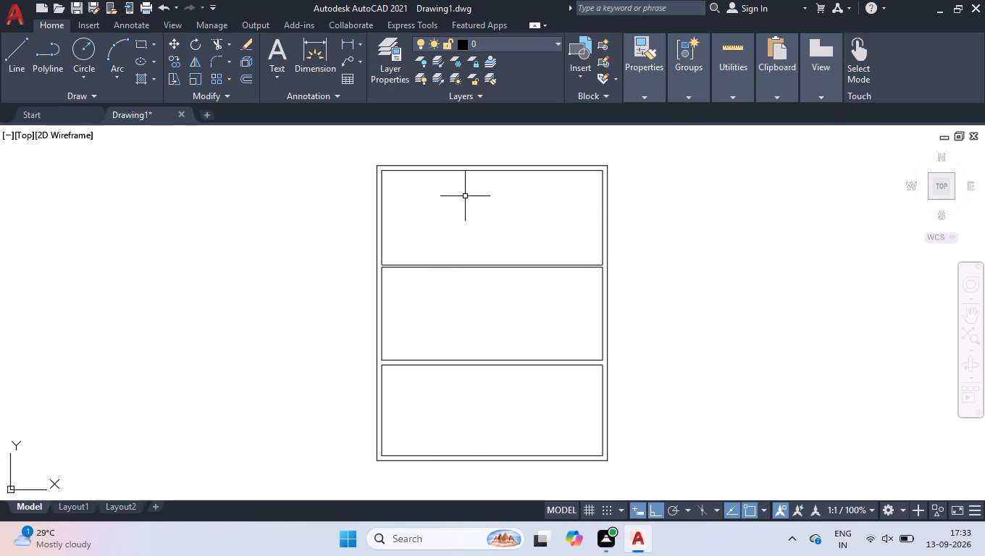
scroll(471, 188, up, 2)
text(OFF)
key(Return)
text(14'6)
key(Return)
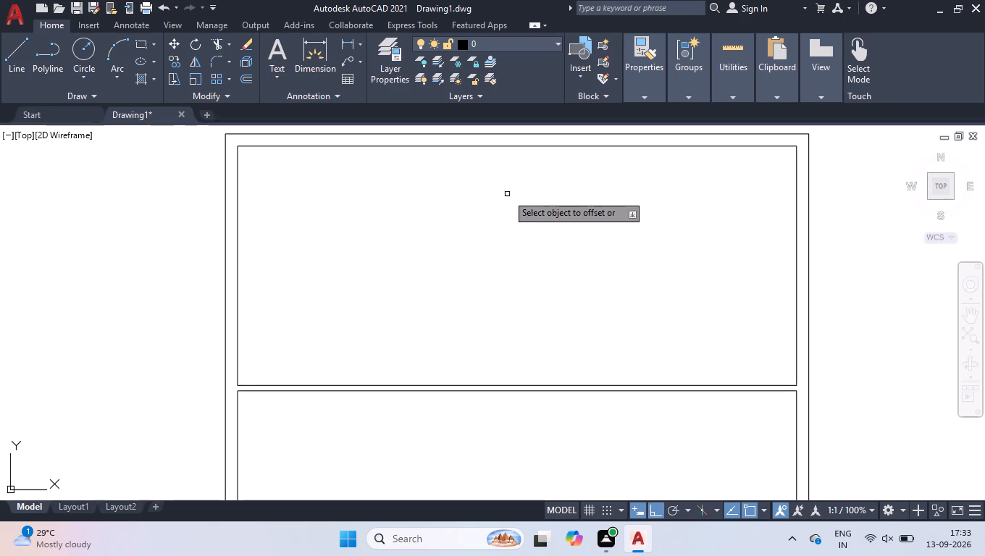
click(238, 244)
click(296, 240)
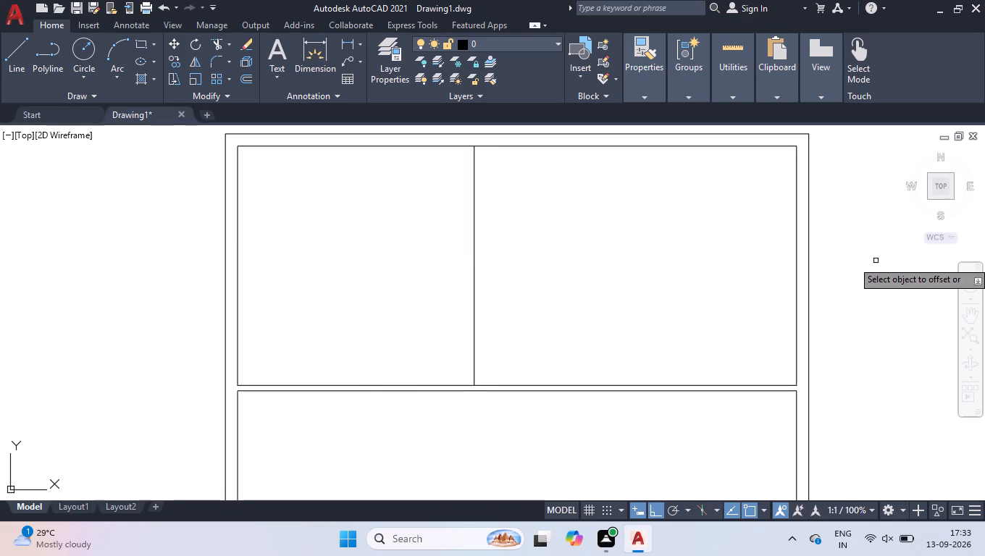
click(796, 256)
click(556, 264)
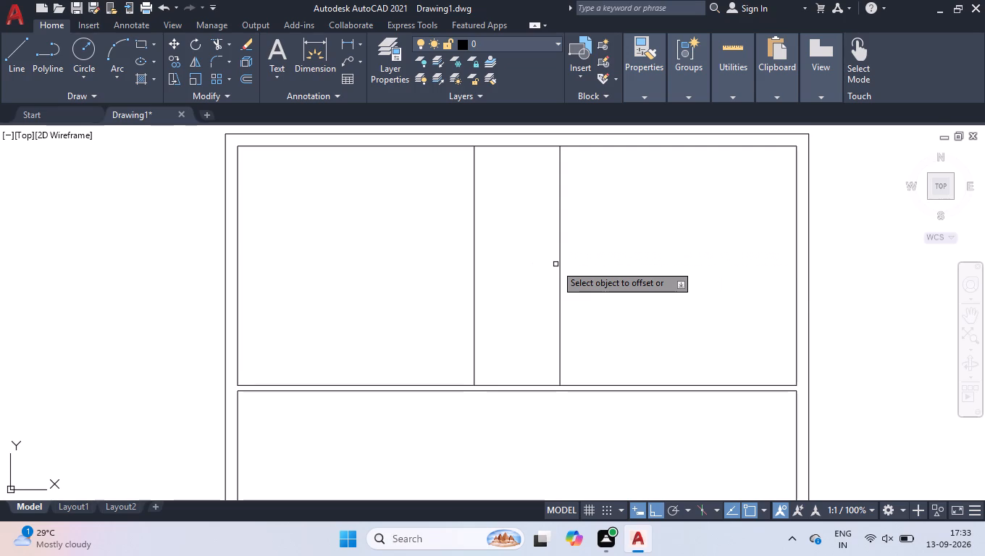
scroll(556, 264, up, 1)
scroll(530, 227, down, 1)
key(space)
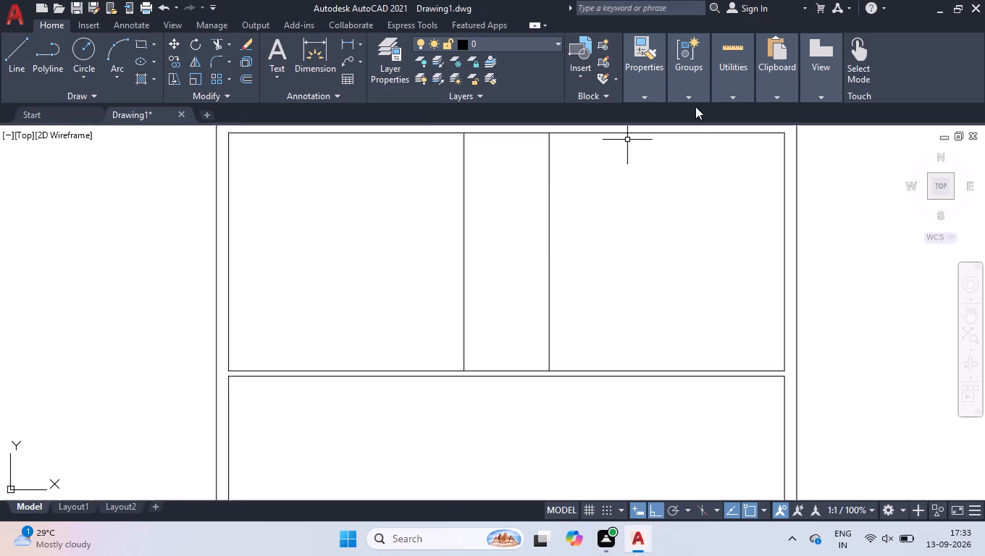
Measure the space between the two vertical partition lines in the top room.
click(708, 113)
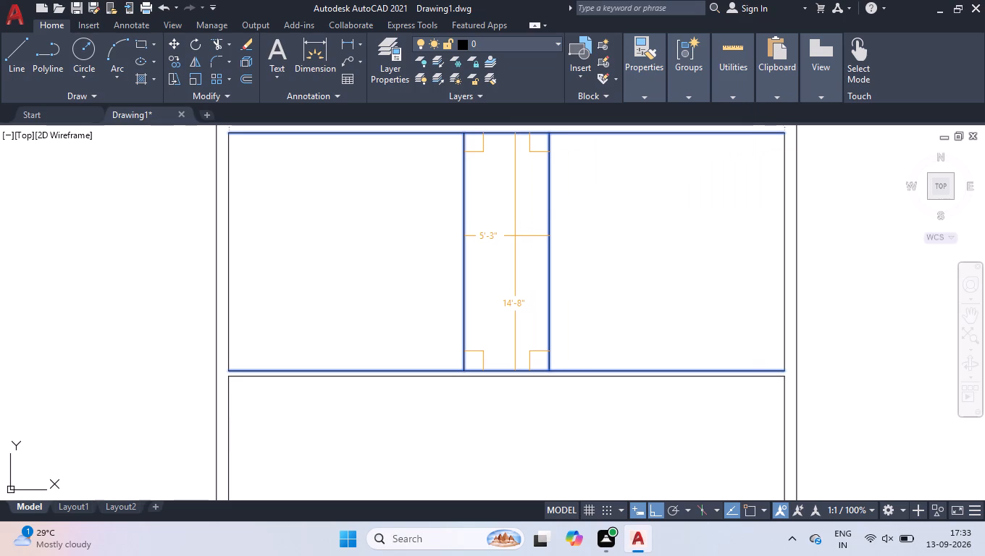
key(space)
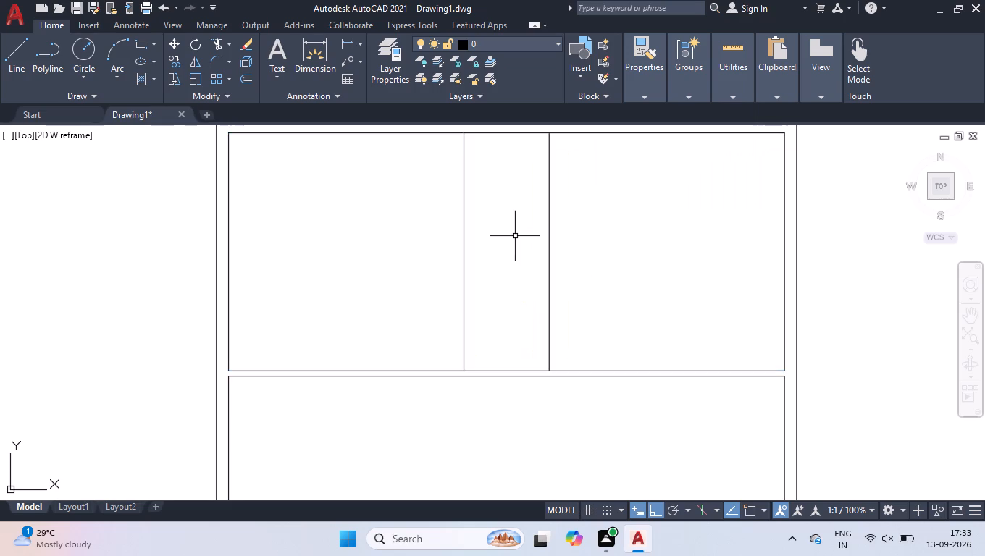
Offset the top room's two vertical partition lines 4" toward each other to form 4" thick walls.
text(OFF)
key(Return)
key(4)
key(Return)
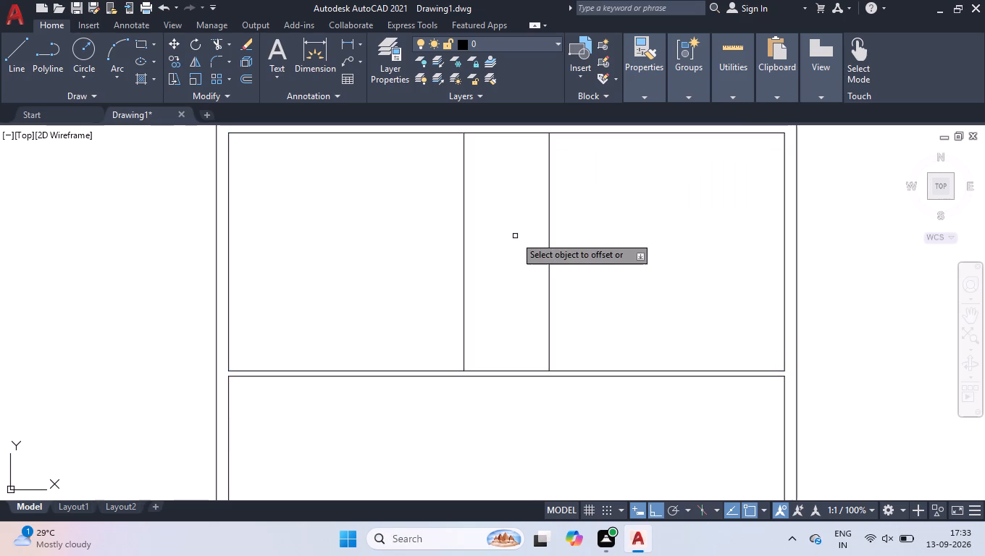
click(463, 232)
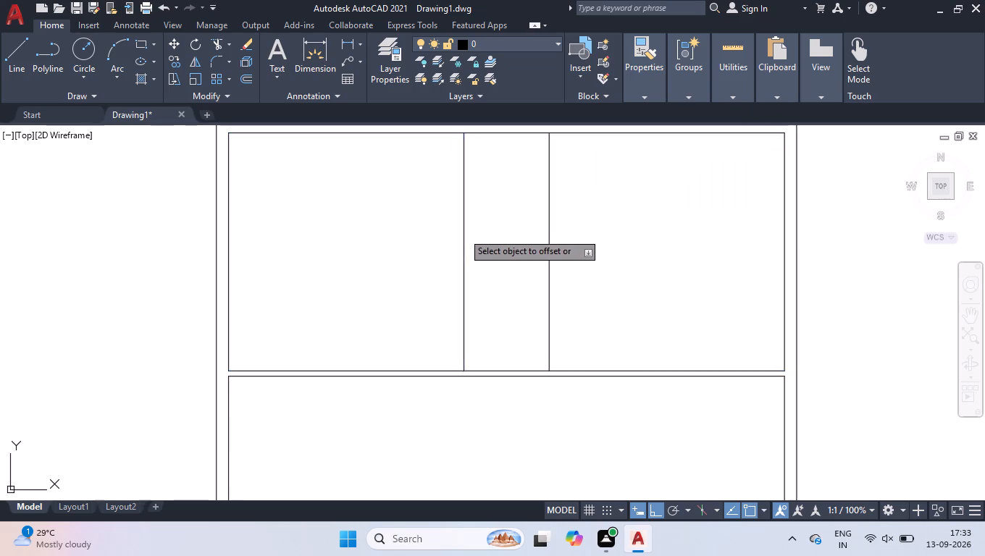
click(472, 236)
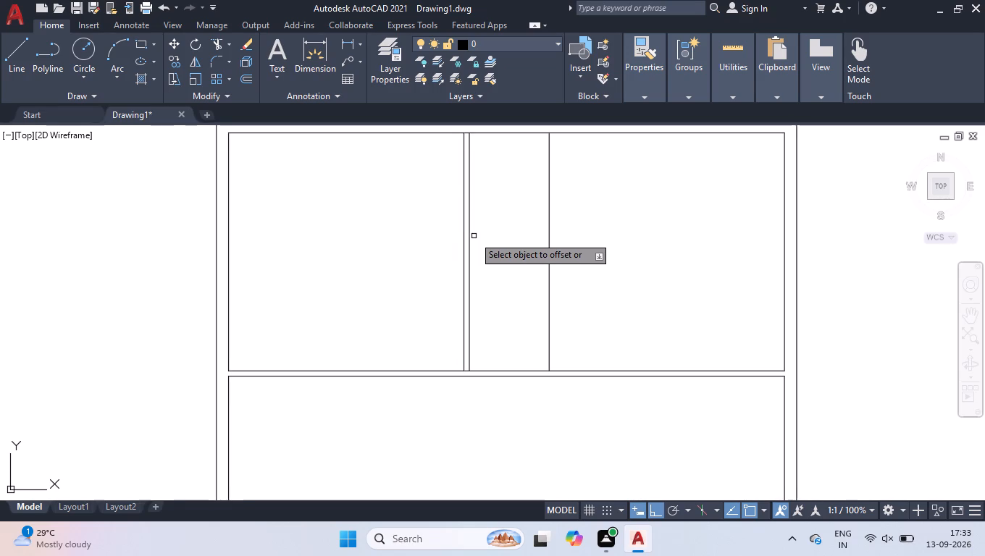
click(549, 242)
click(508, 255)
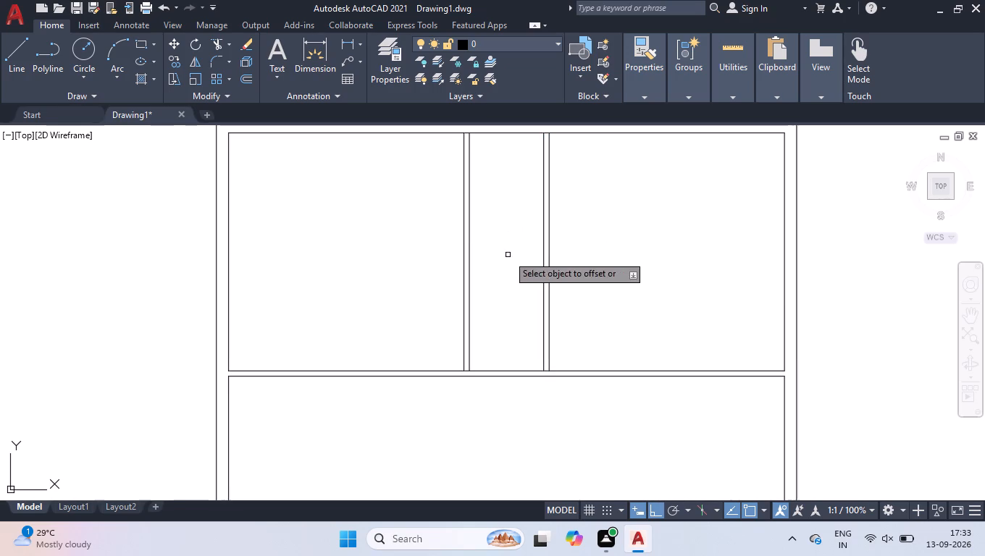
key(space)
Measure the clear space between the two 4" vertical walls in the top room.
click(704, 121)
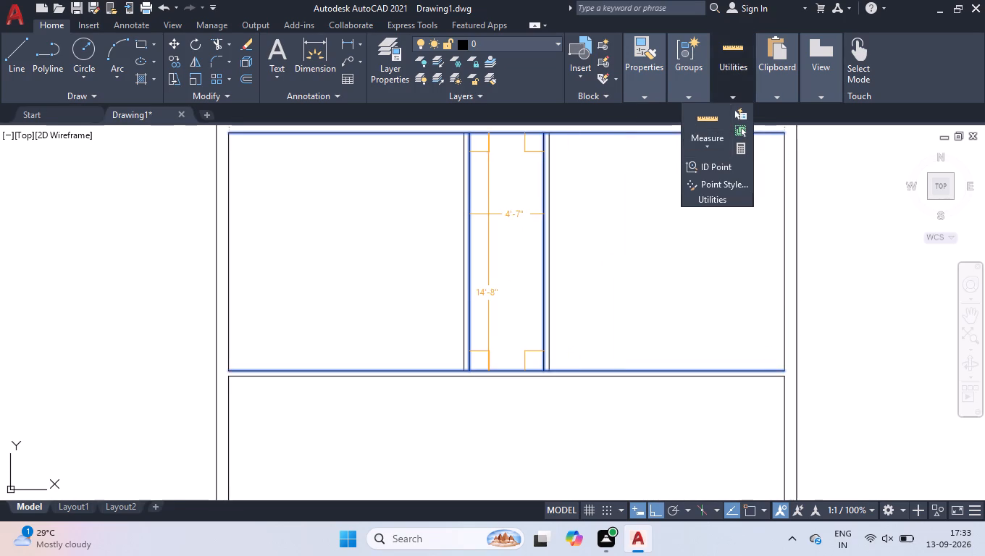
key(space)
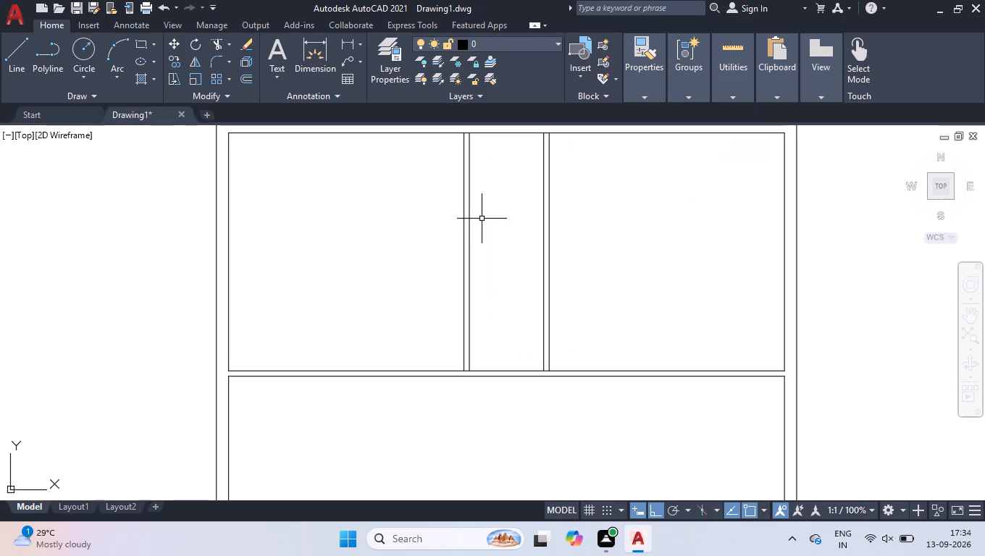
Trim the upper inner wall line between the line pairs of both 4" vertical partitions, opening their top ends into the outer wall.
scroll(482, 245, down, 1)
scroll(490, 203, up, 2)
scroll(490, 203, down, 1)
text(TR)
key(space)
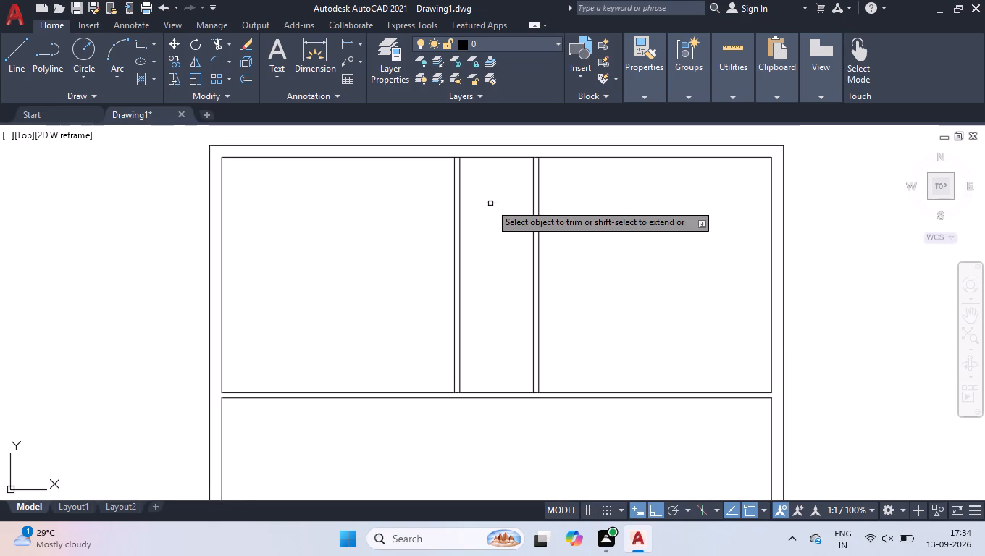
scroll(492, 143, up, 2)
scroll(426, 172, up, 2)
click(352, 188)
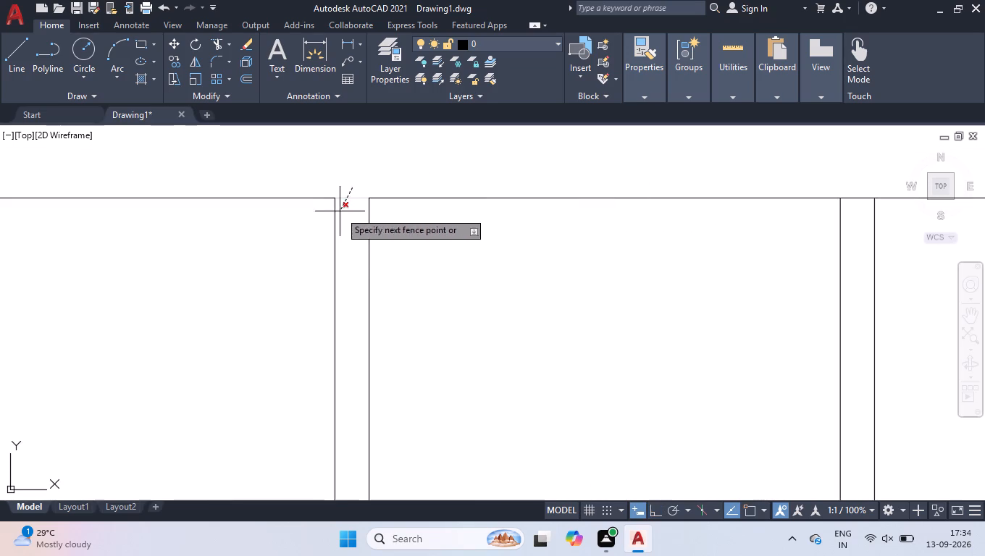
click(340, 211)
drag(858, 183, 858, 198)
click(858, 220)
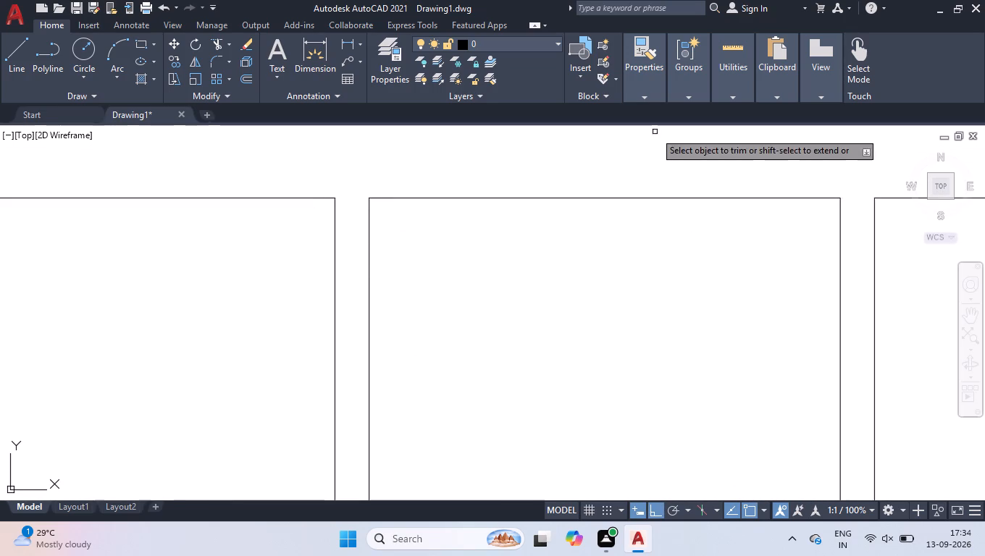
Trim the top rooms' lower wall line between the line pairs of both 4" vertical partitions, opening their bottom ends.
scroll(655, 132, down, 3)
scroll(659, 319, down, 2)
scroll(662, 398, up, 4)
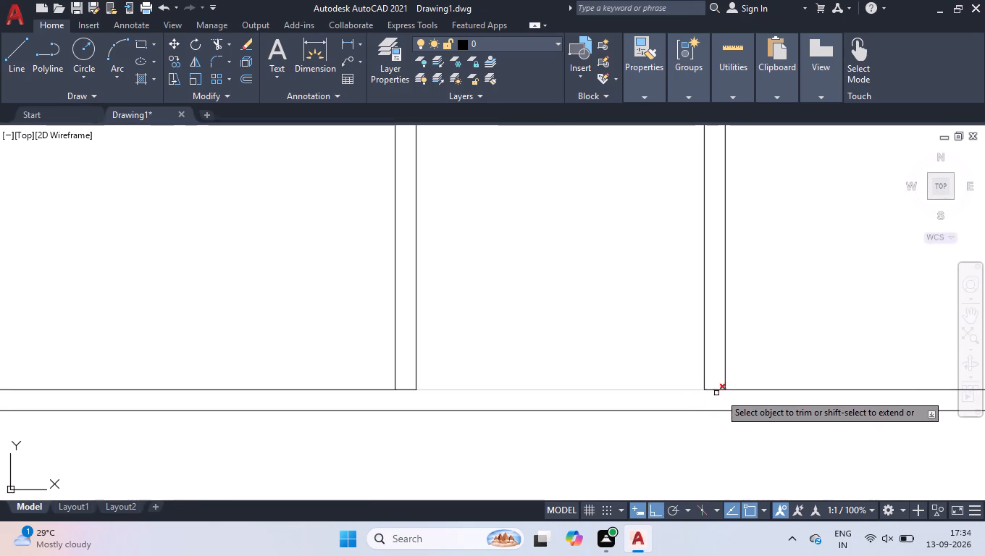
click(718, 402)
click(713, 380)
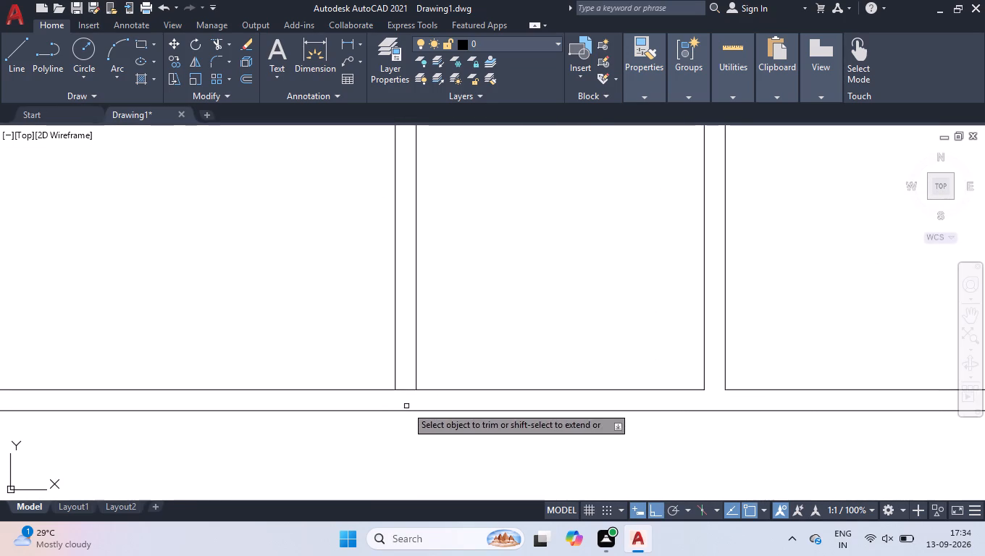
click(406, 406)
click(401, 378)
key(space)
scroll(420, 406, down, 3)
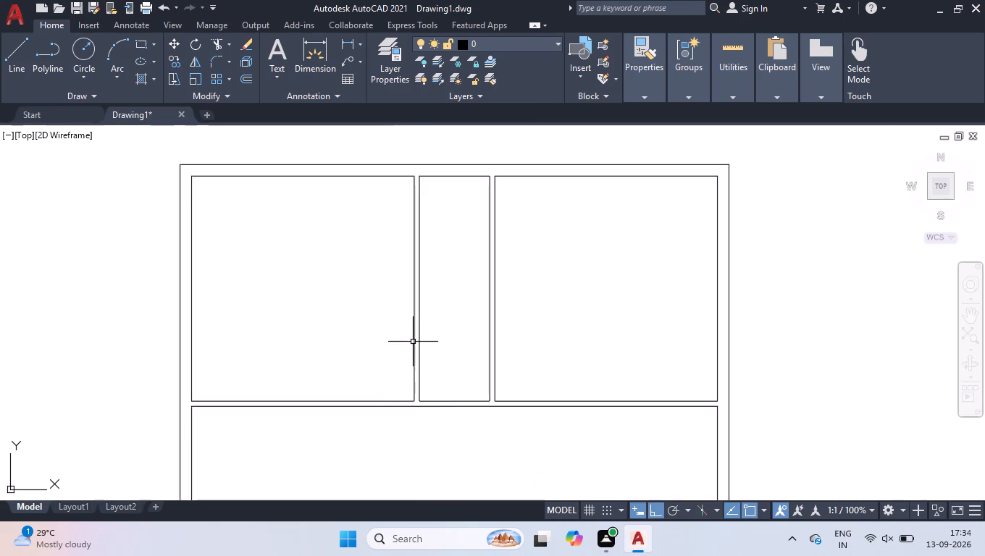
scroll(413, 335, up, 1)
scroll(411, 333, down, 1)
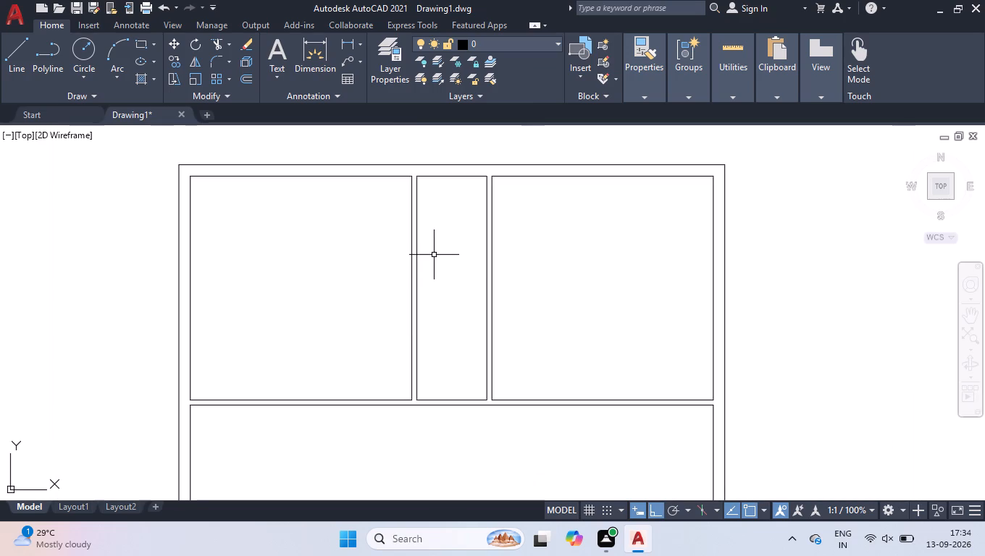
Offset the upper wall line of the narrow middle room 7'2" downward to create a horizontal partition line.
text(OFF)
key(Return)
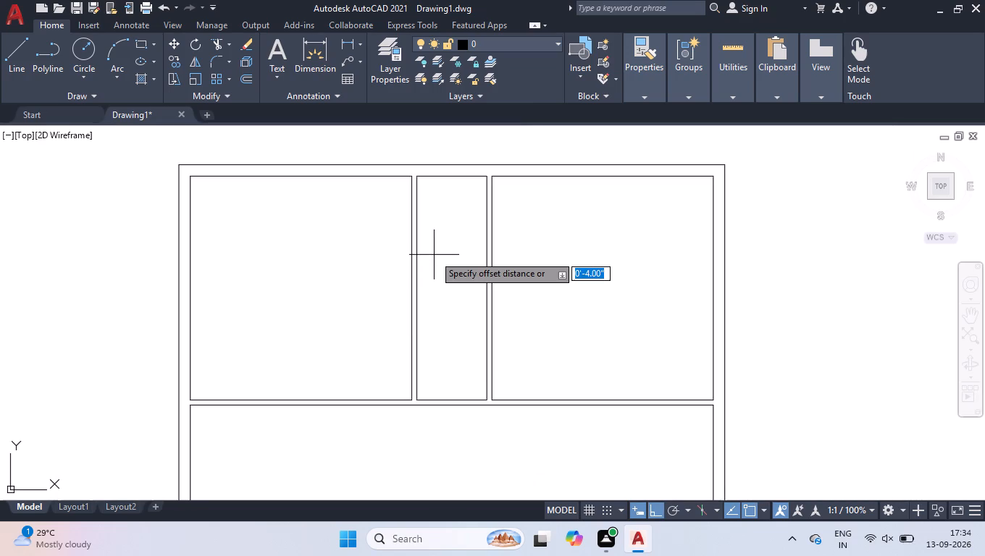
text(7'2)
key(Return)
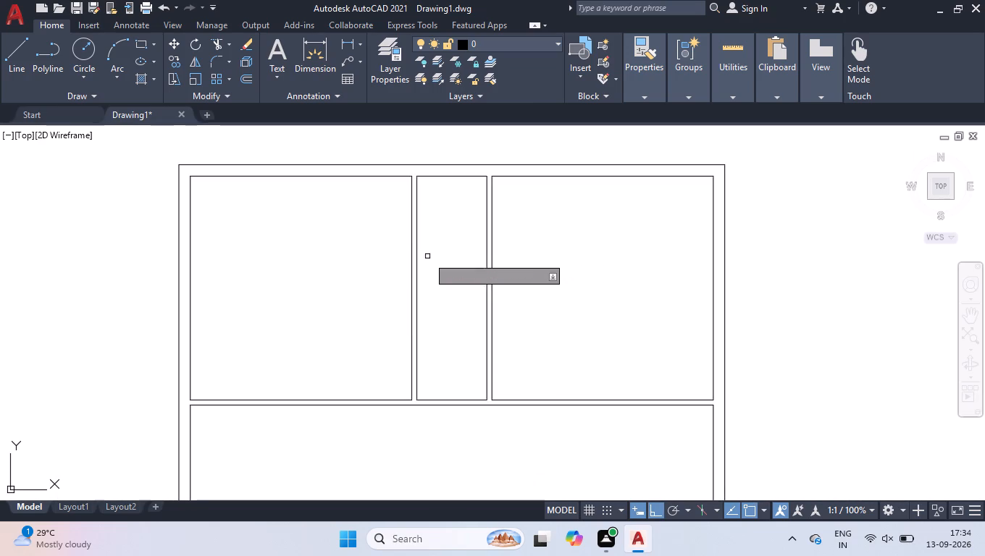
click(450, 175)
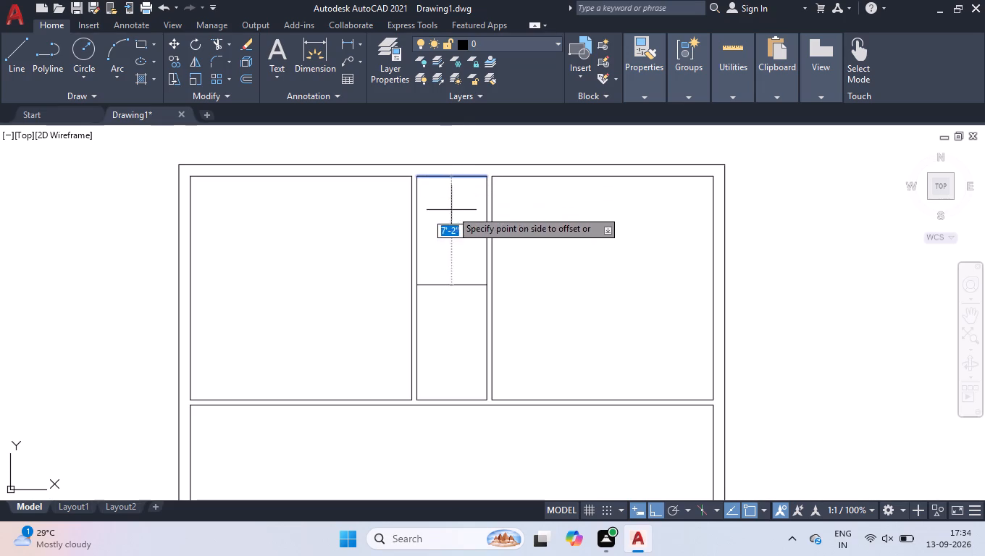
click(453, 248)
Offset the narrow room's horizontal partition line 4" downward to form a 4" thick wall.
scroll(443, 382, up, 1)
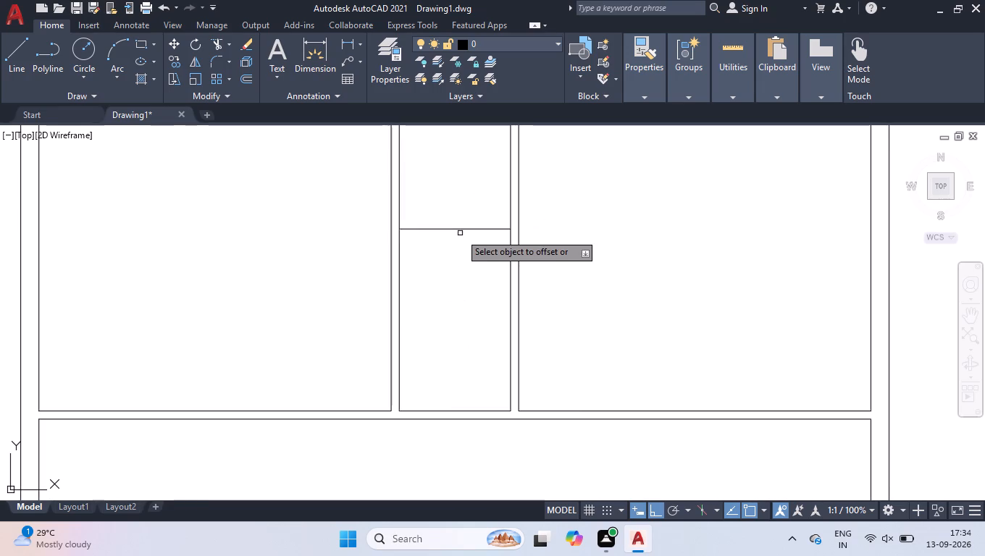
click(460, 229)
key(4)
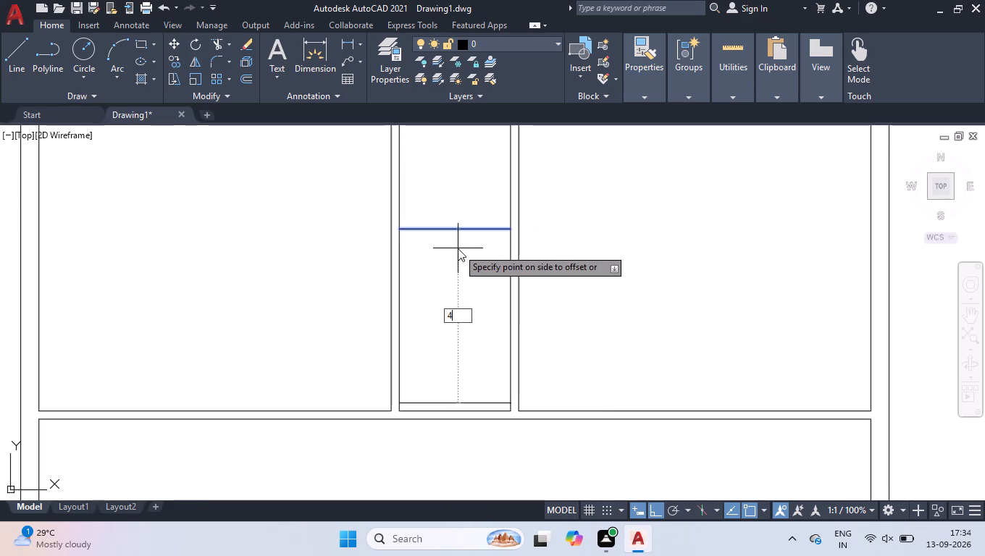
key(Return)
key(Return)
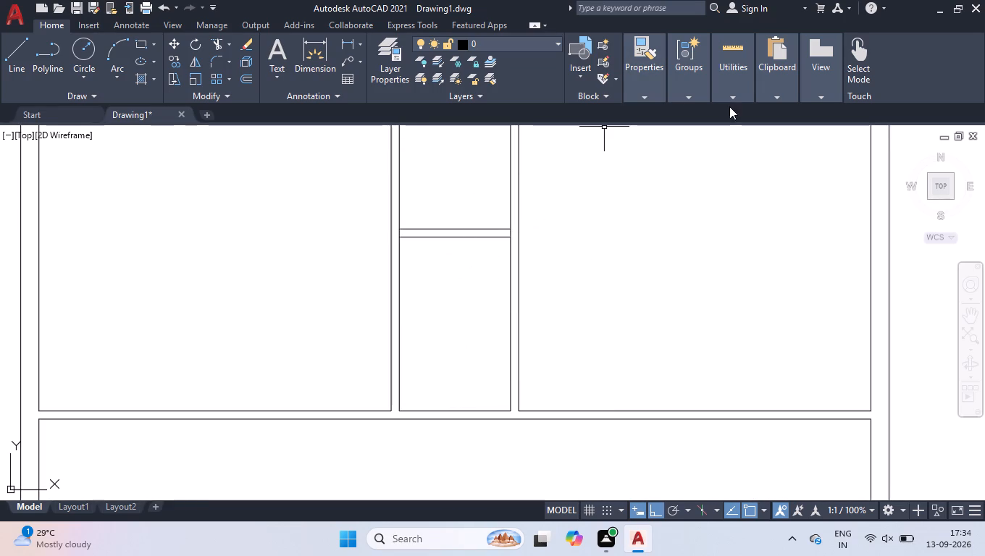
Measure the clear width and height of the narrow room's lower compartment.
click(714, 109)
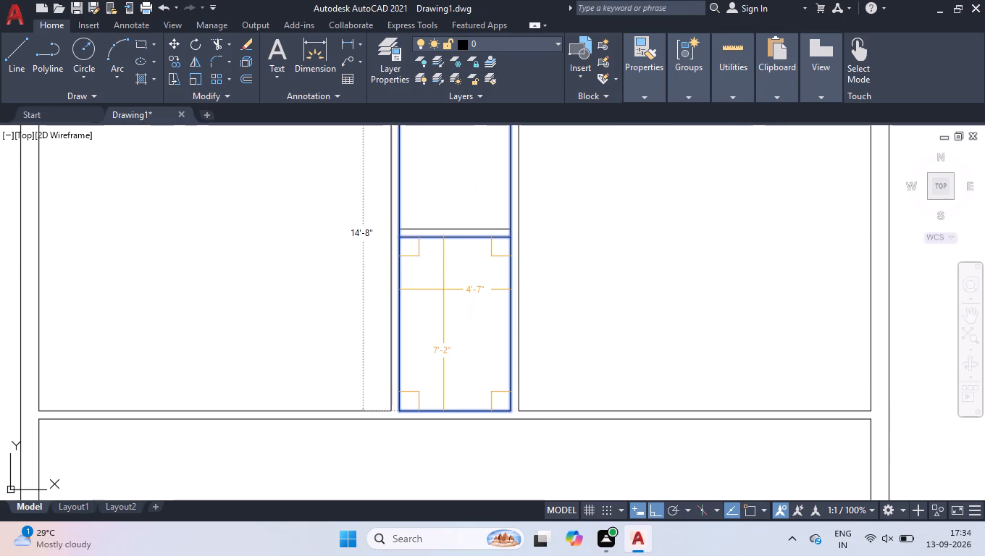
key(space)
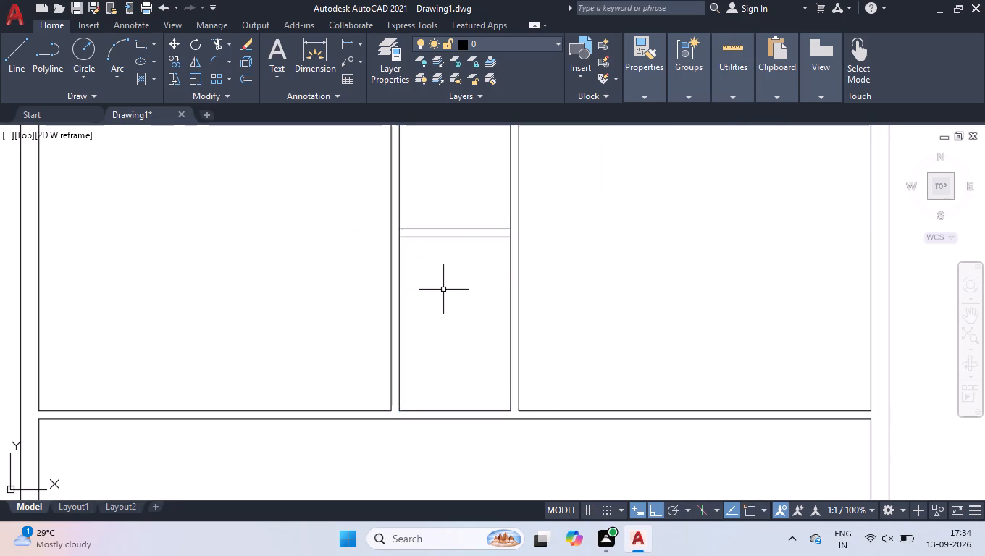
Offset the right inner wall line of the large room below the top rooms 11'1" to the left as a vertical partition line.
scroll(443, 290, down, 3)
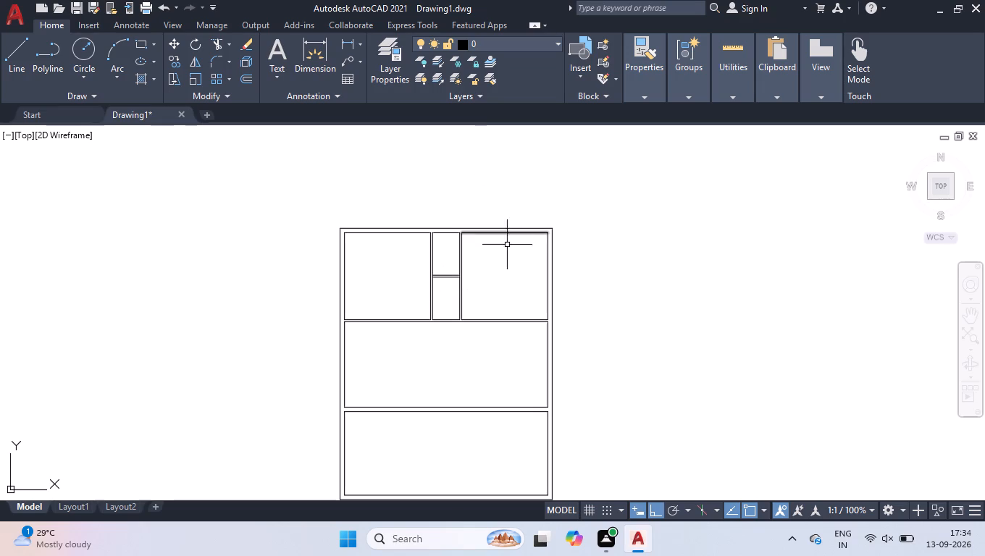
scroll(485, 379, up, 2)
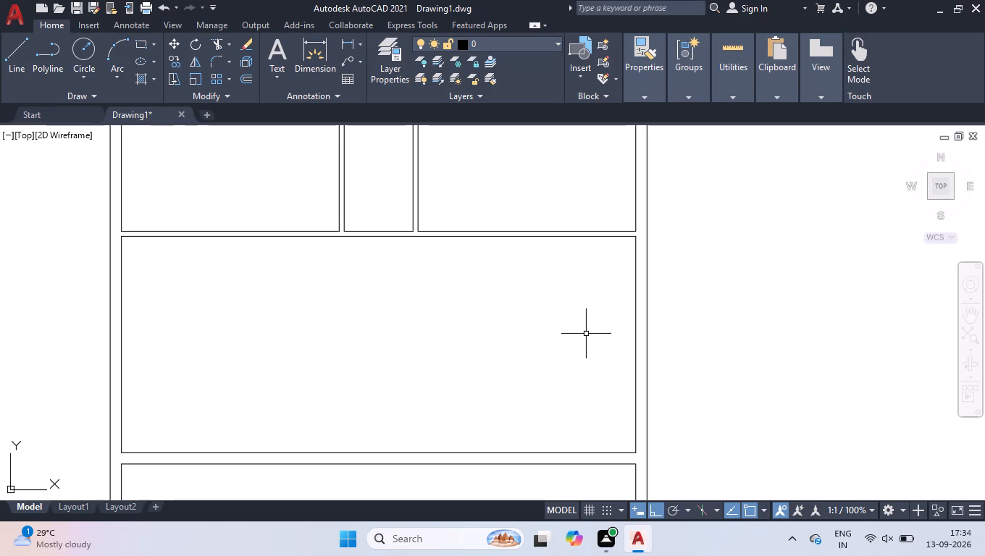
text(OFF)
key(Return)
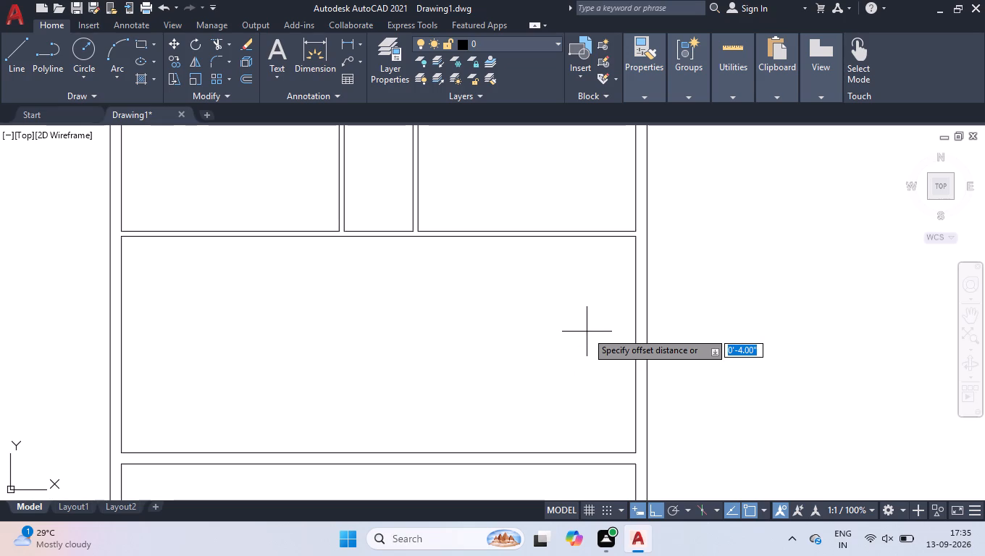
text(11'1)
key(Return)
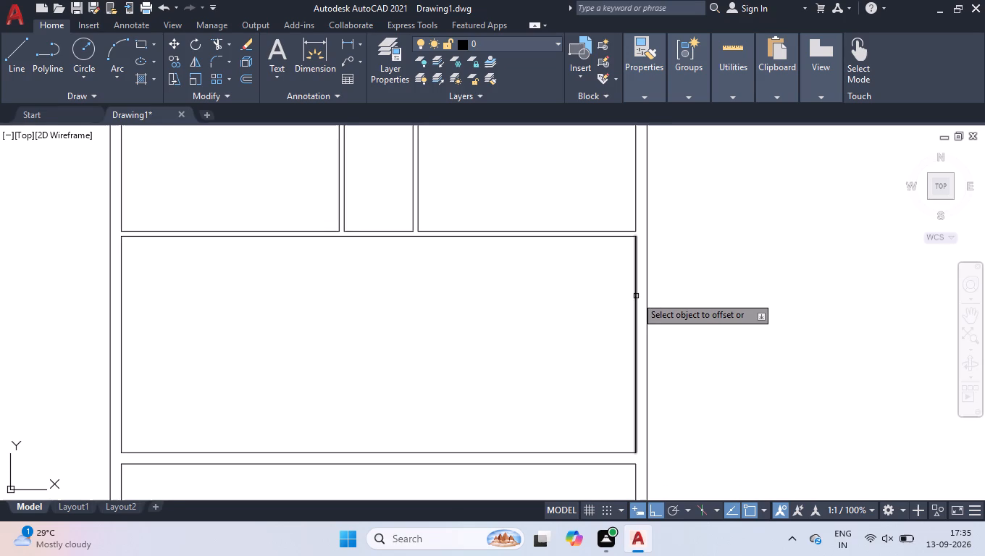
click(637, 296)
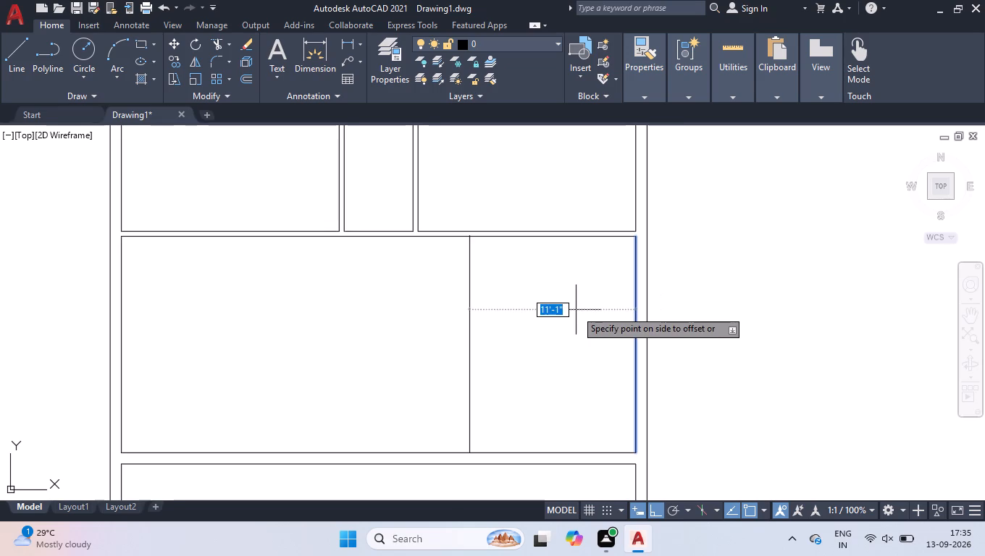
click(561, 315)
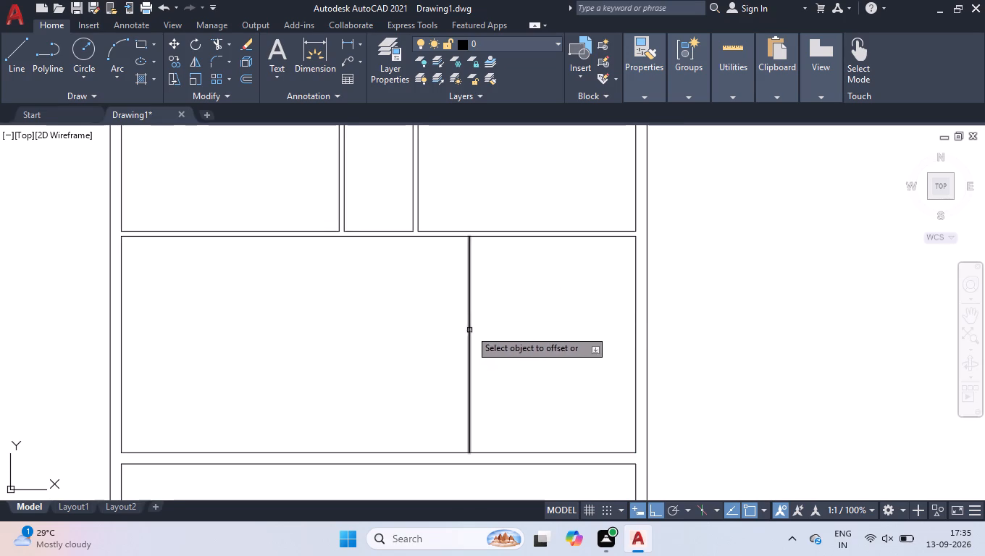
Offset the large room's vertical partition line 4" to the left to form a 4" thick wall.
click(470, 327)
key(4)
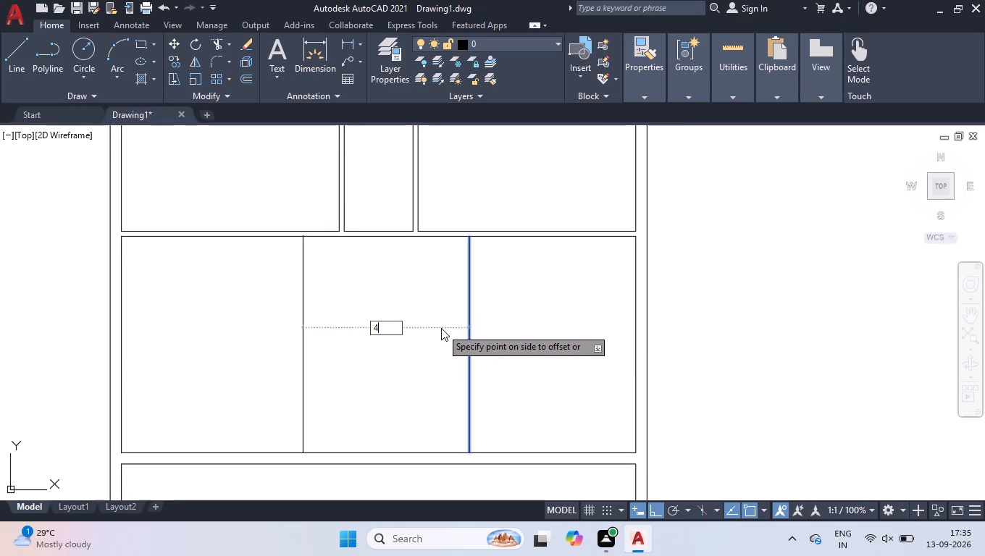
key(Return)
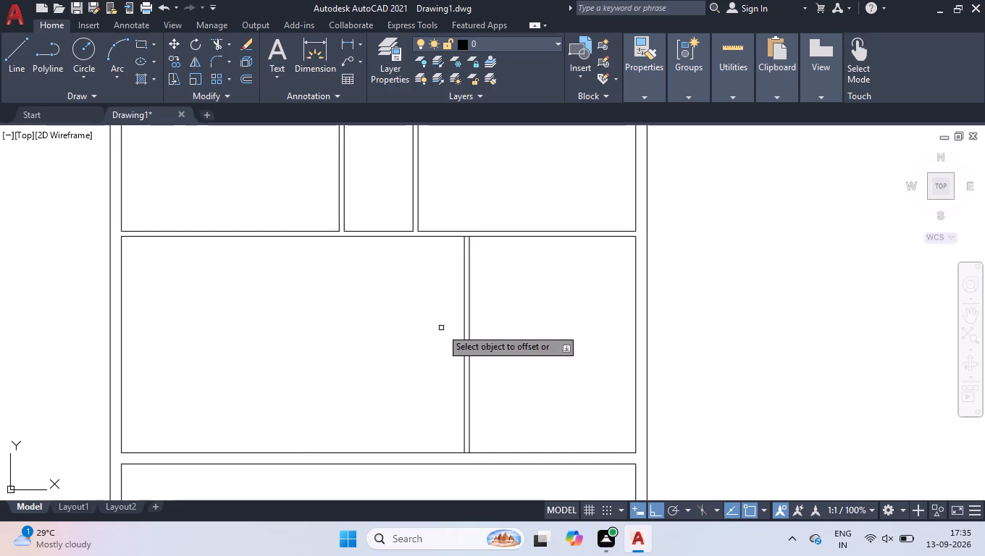
key(Return)
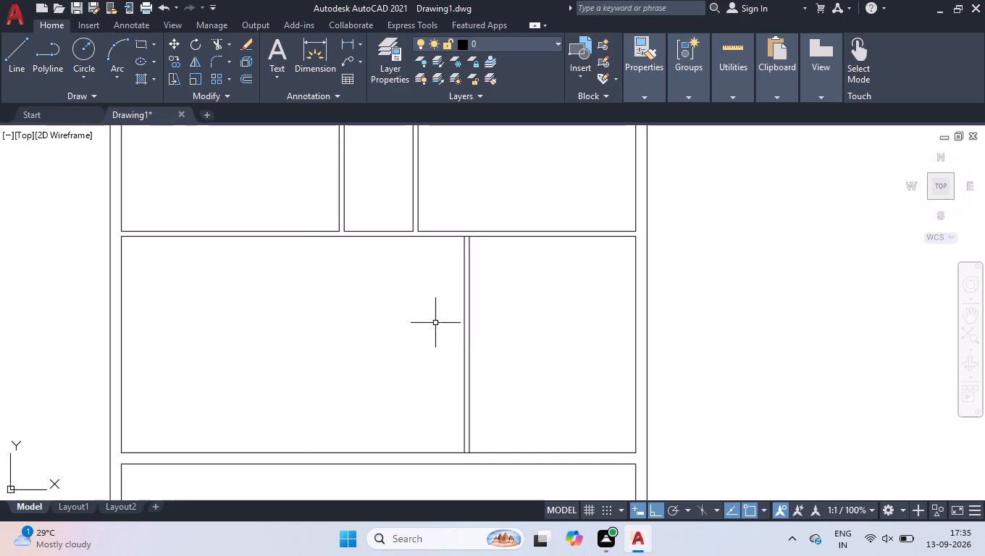
Measure the horizontal distance from the new partition's left line to the top-right room's left wall line with a trial linear dimension.
scroll(441, 224, up, 5)
text(DLI)
key(Return)
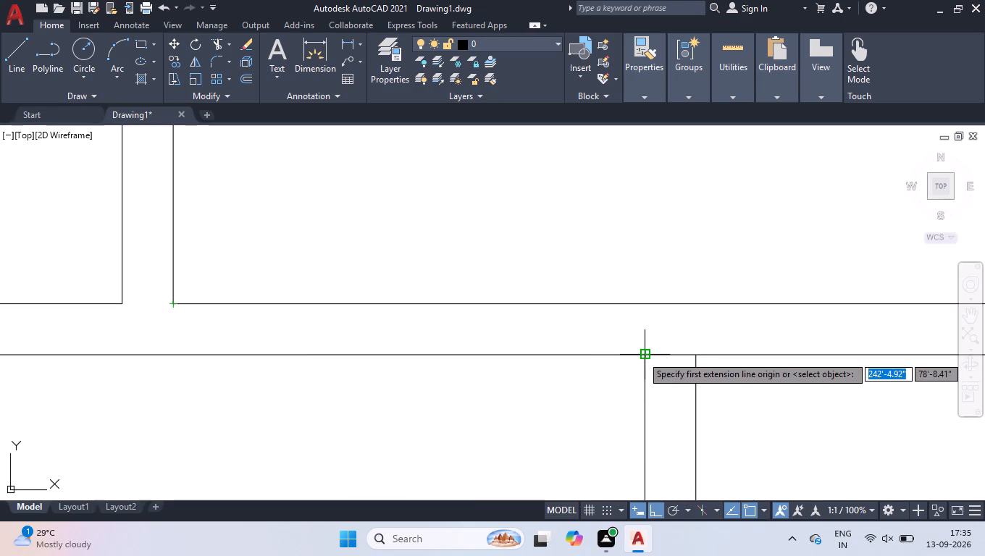
click(645, 306)
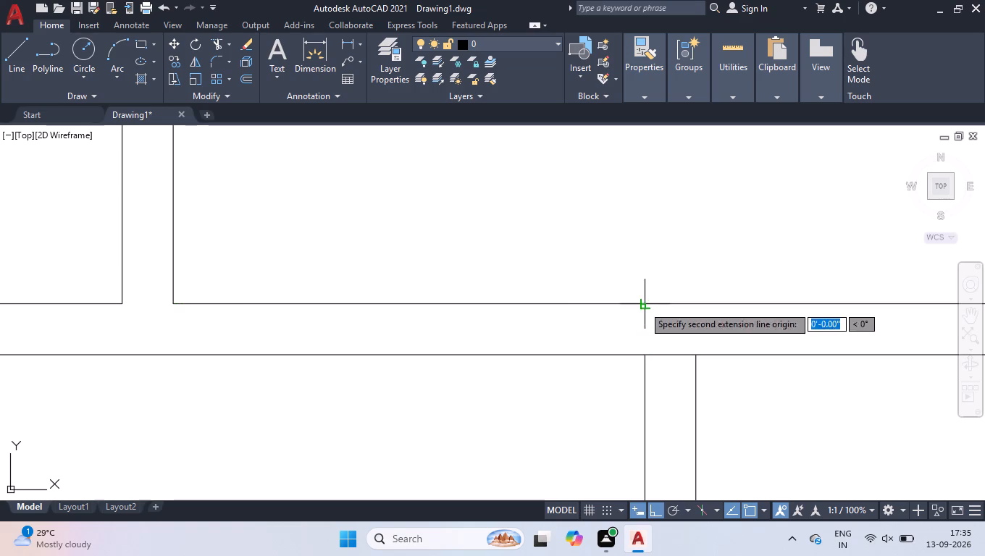
click(173, 306)
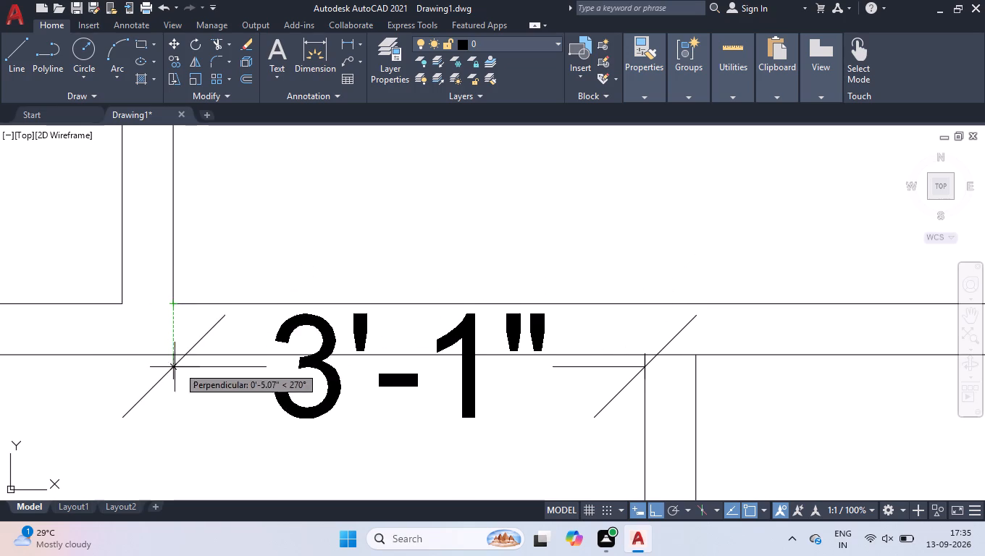
key(space)
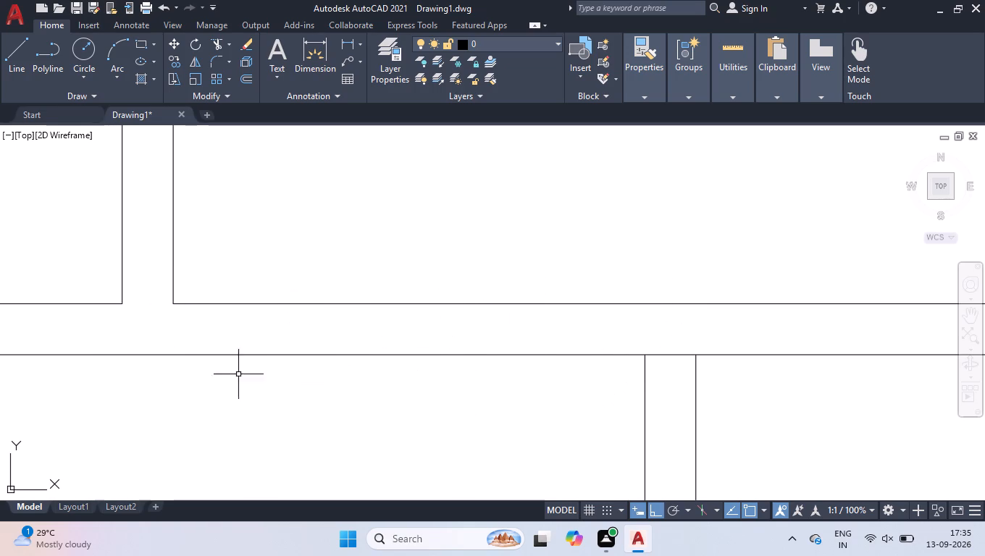
Move both lines of the large room's 4" vertical partition 1" to the left.
scroll(305, 322, down, 3)
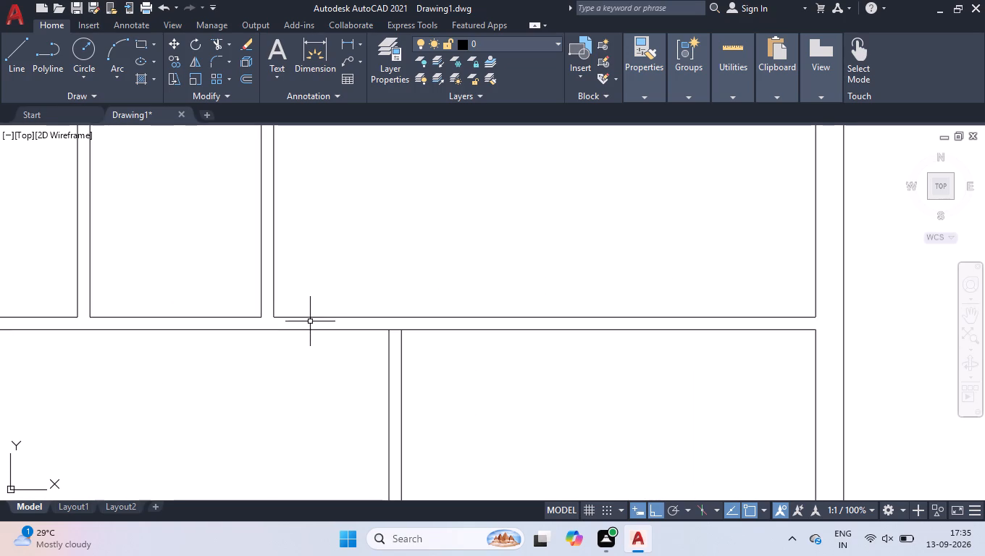
scroll(448, 257, down, 2)
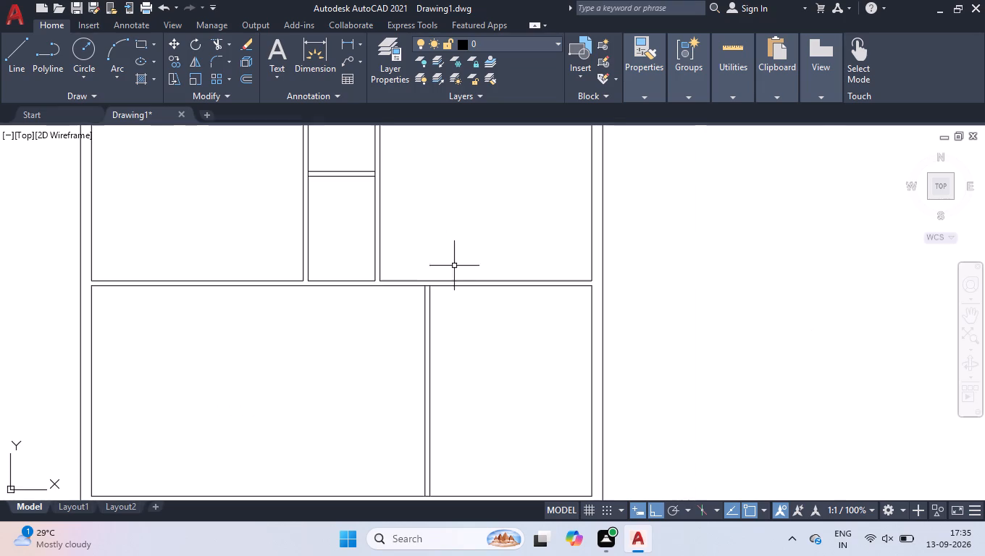
scroll(458, 282, down, 1)
scroll(464, 415, up, 2)
click(464, 315)
click(267, 347)
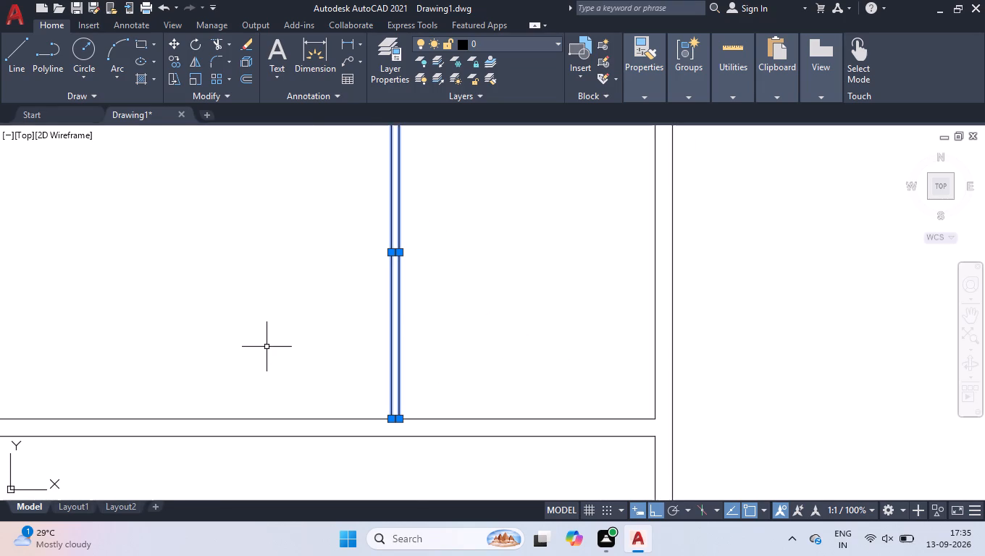
key(m)
key(Return)
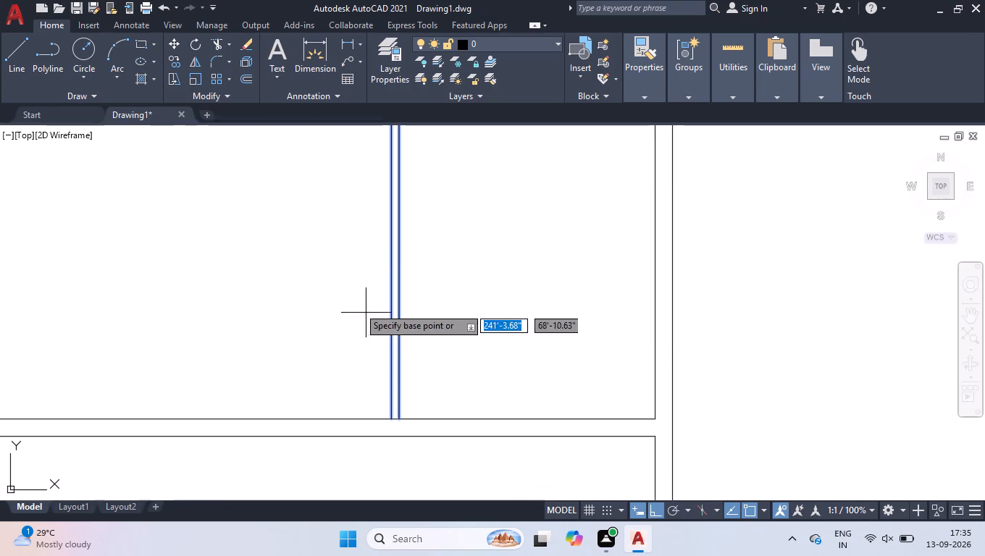
scroll(393, 430, up, 5)
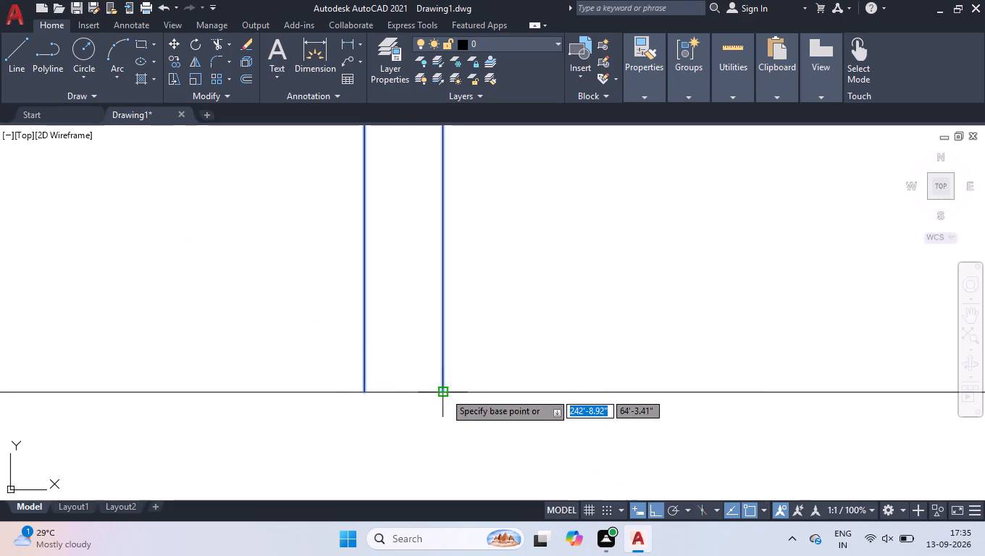
click(445, 392)
key(1)
key(Return)
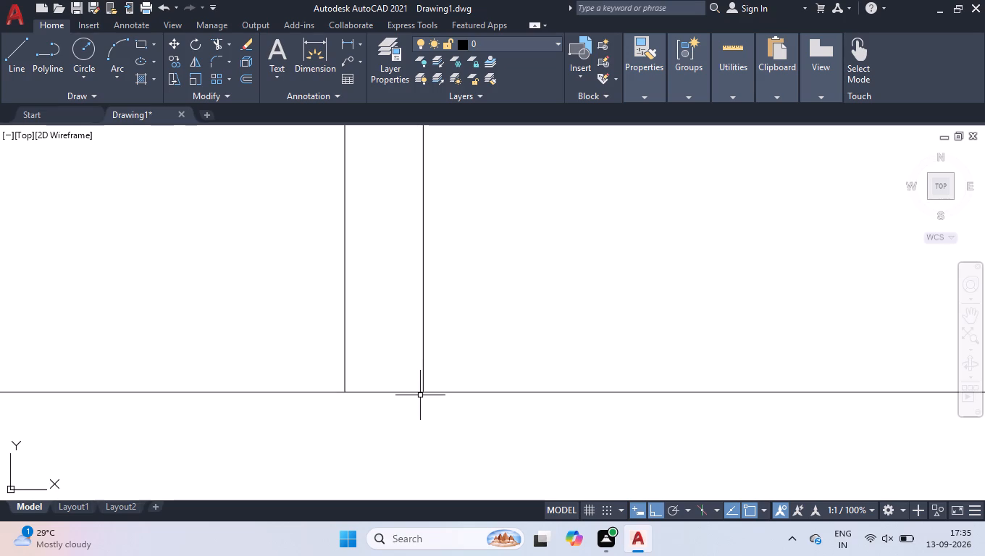
scroll(428, 419, down, 3)
scroll(523, 410, down, 5)
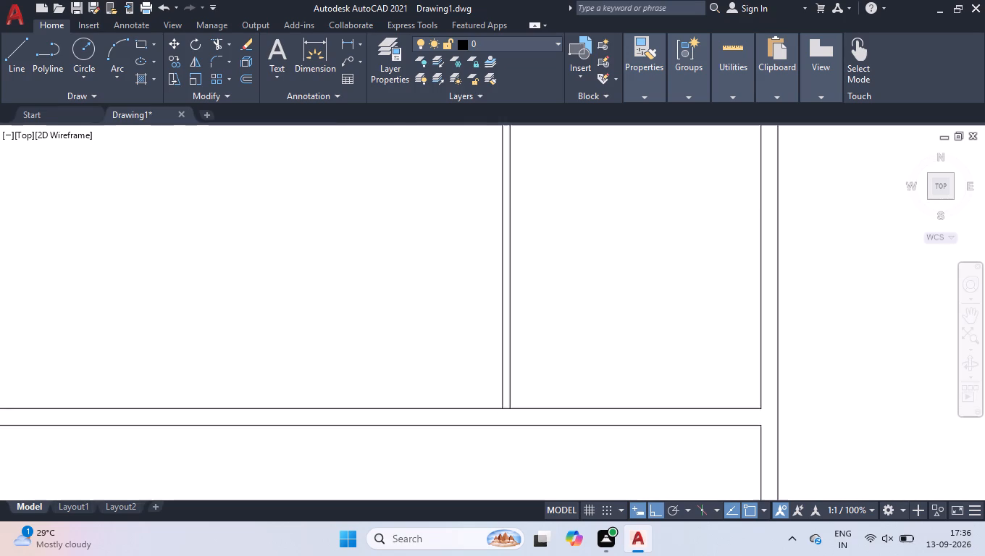
Trim the large room's top wall line between the two lines of the 4" vertical partition.
text(TR)
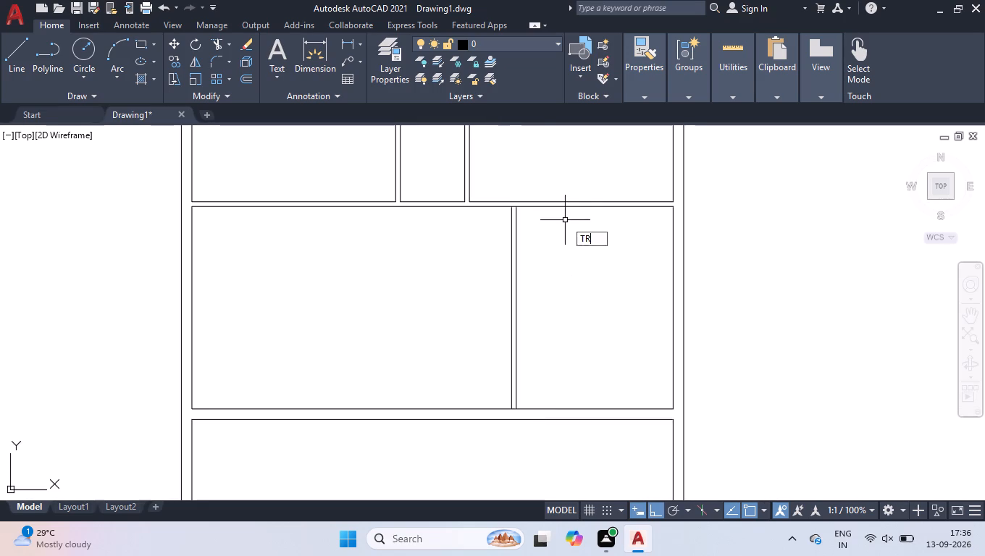
key(Return)
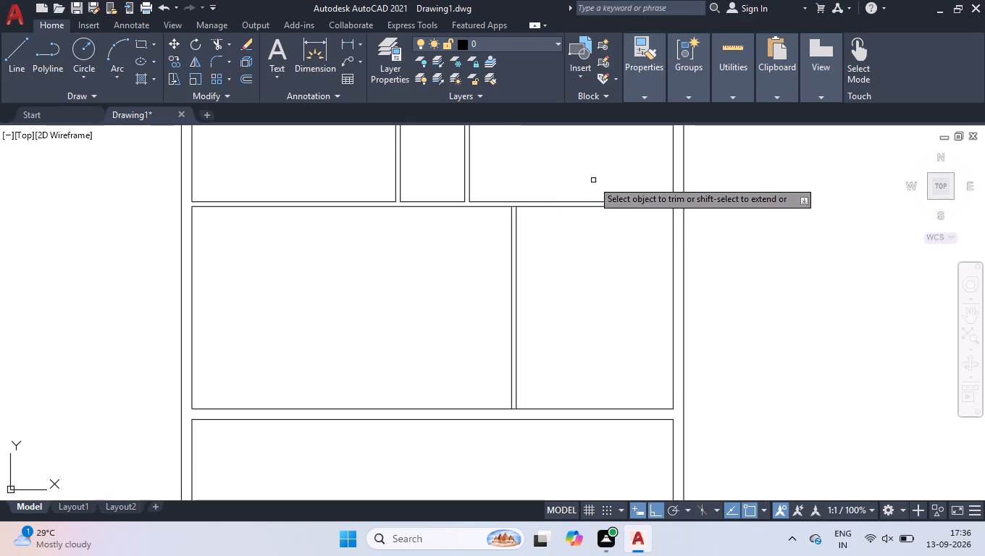
scroll(519, 202, up, 5)
click(521, 177)
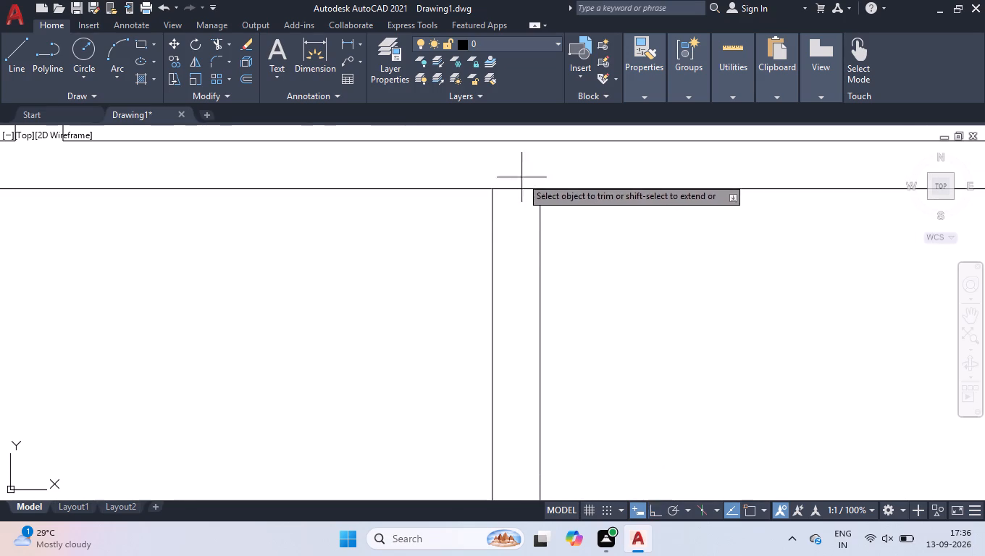
click(516, 224)
Trim the large room's bottom wall line between the two lines of the vertical partition.
scroll(519, 220, down, 6)
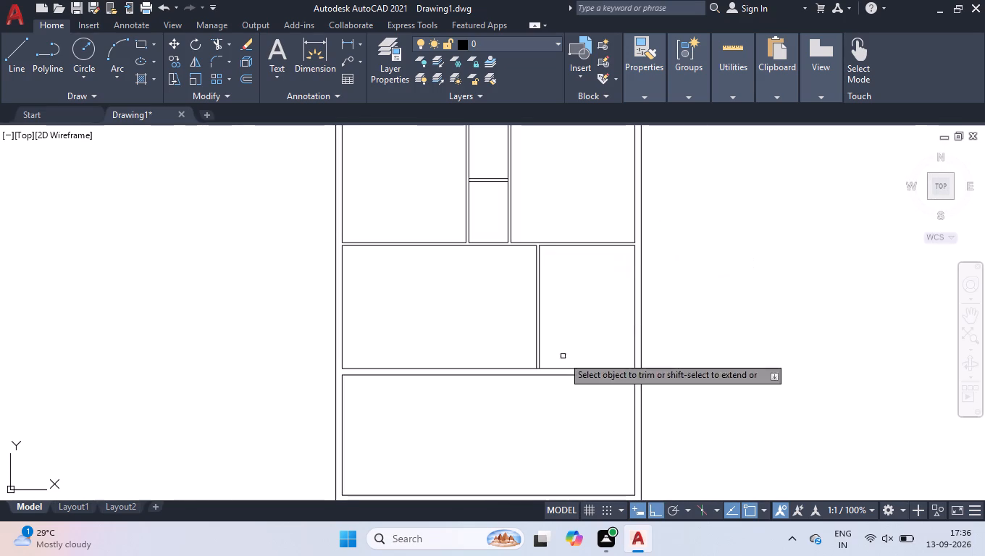
scroll(540, 358, up, 5)
scroll(516, 447, up, 2)
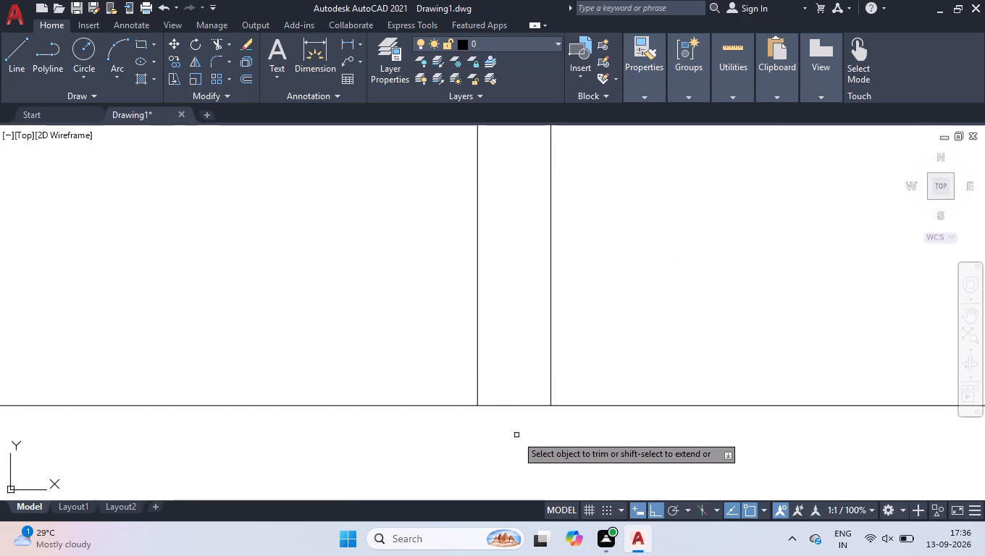
click(516, 432)
click(509, 371)
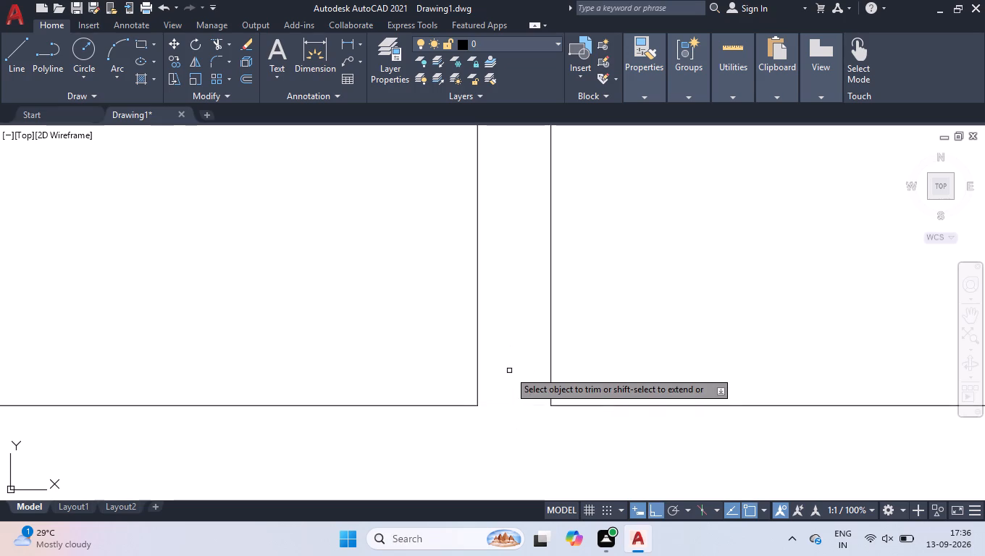
key(space)
Offset the bottom wall line of the room right of the partition 8'5" upward as a horizontal dividing line.
scroll(509, 371, down, 6)
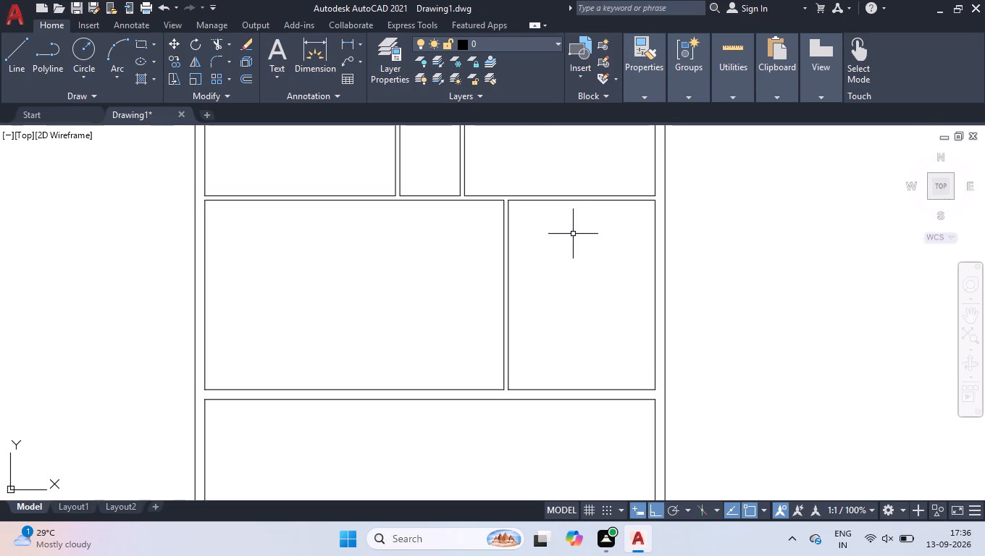
scroll(590, 219, up, 1)
text(OFF)
key(Return)
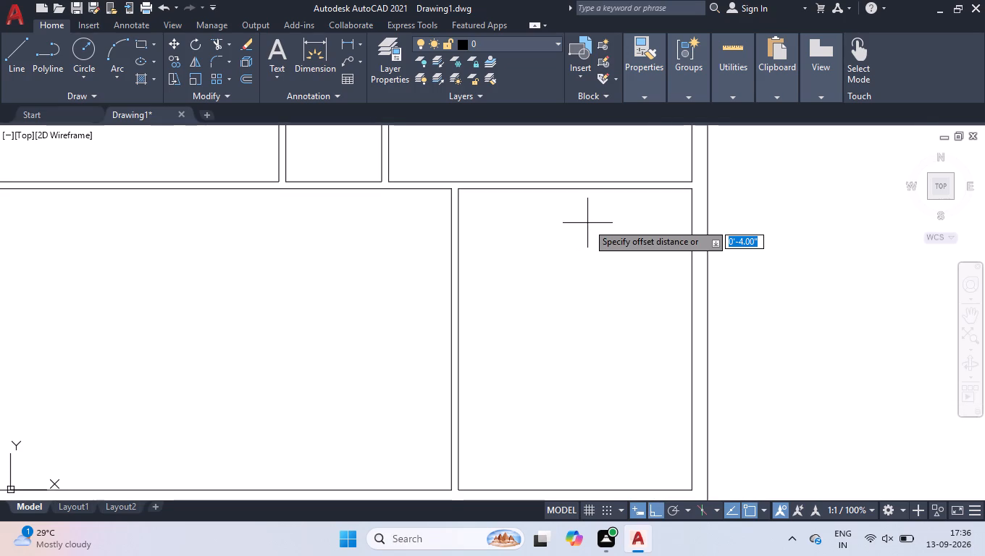
text(8.)
key(BackSpace)
text('5)
key(Return)
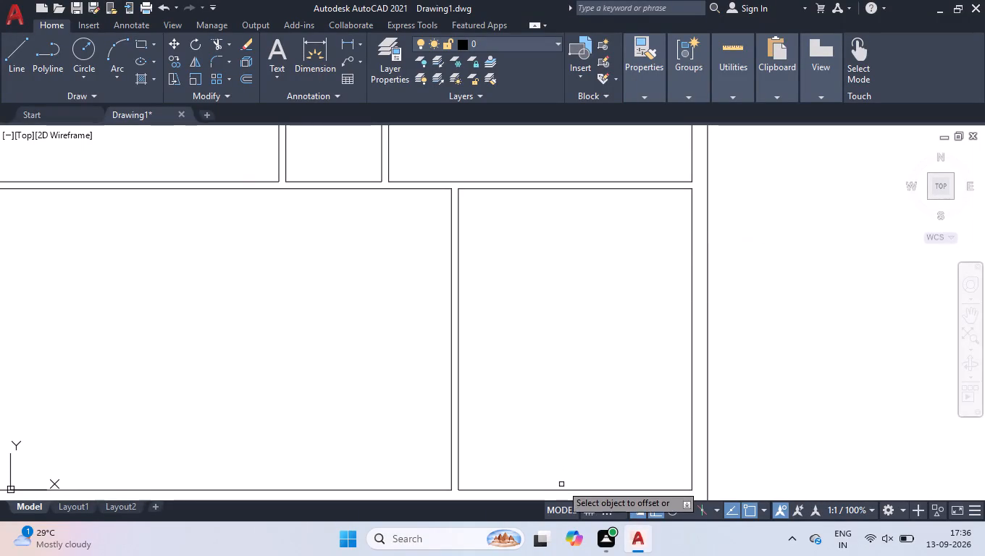
click(563, 490)
click(573, 396)
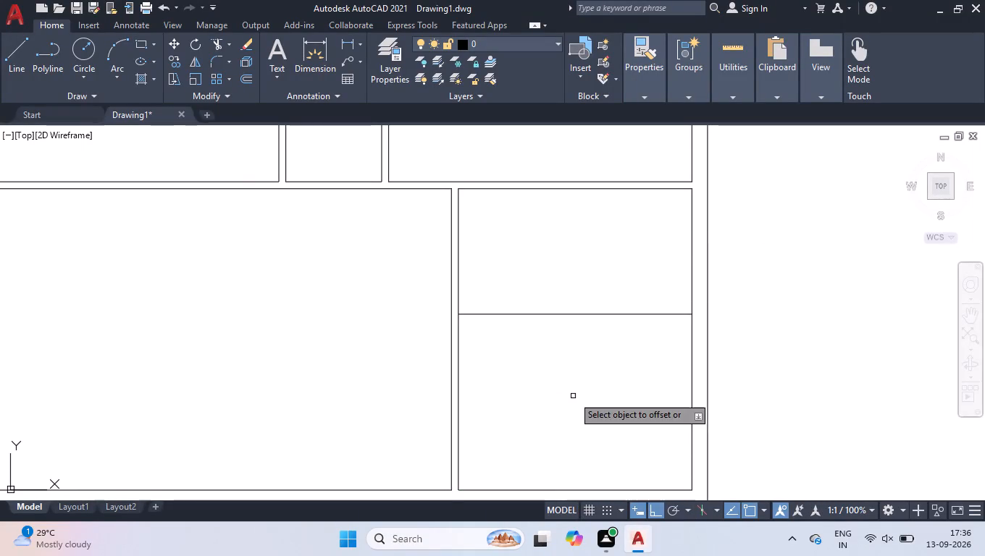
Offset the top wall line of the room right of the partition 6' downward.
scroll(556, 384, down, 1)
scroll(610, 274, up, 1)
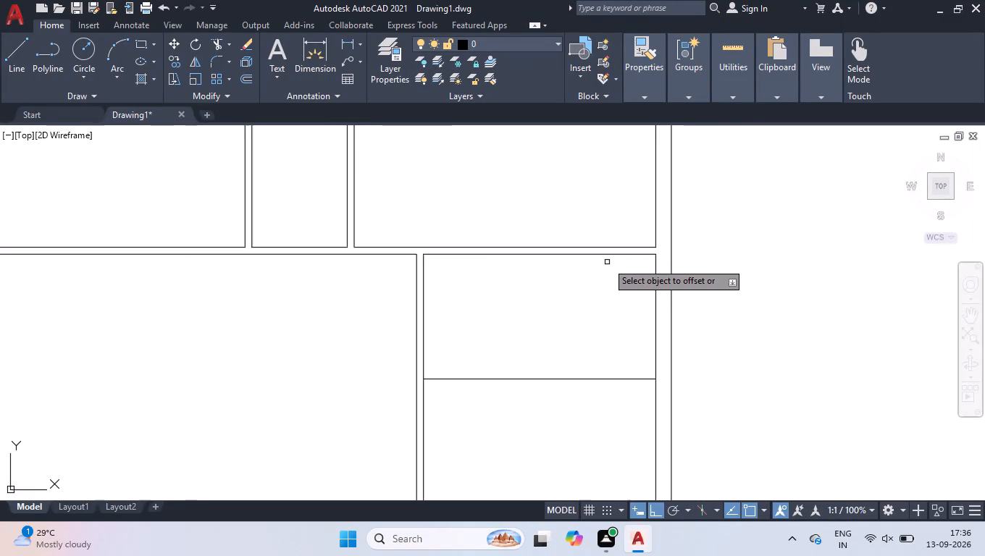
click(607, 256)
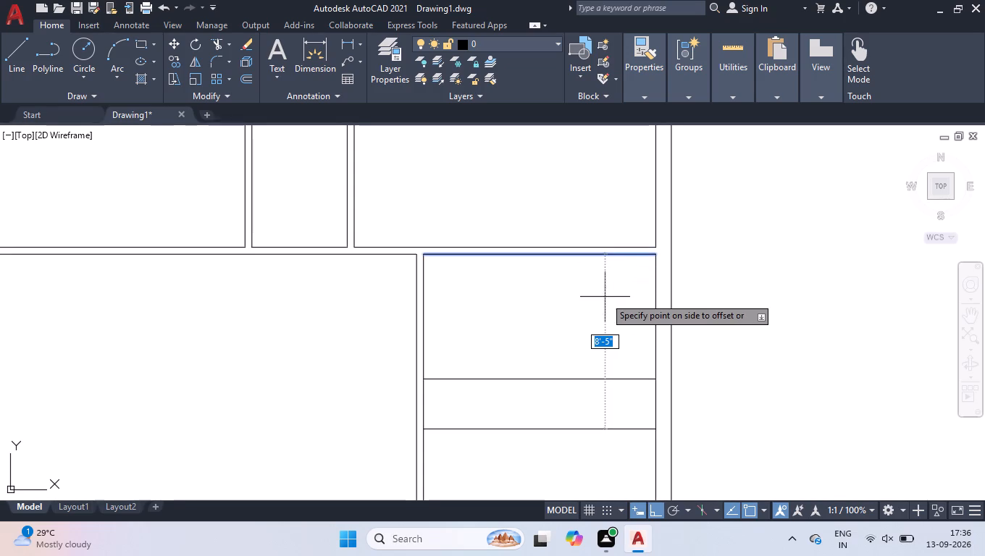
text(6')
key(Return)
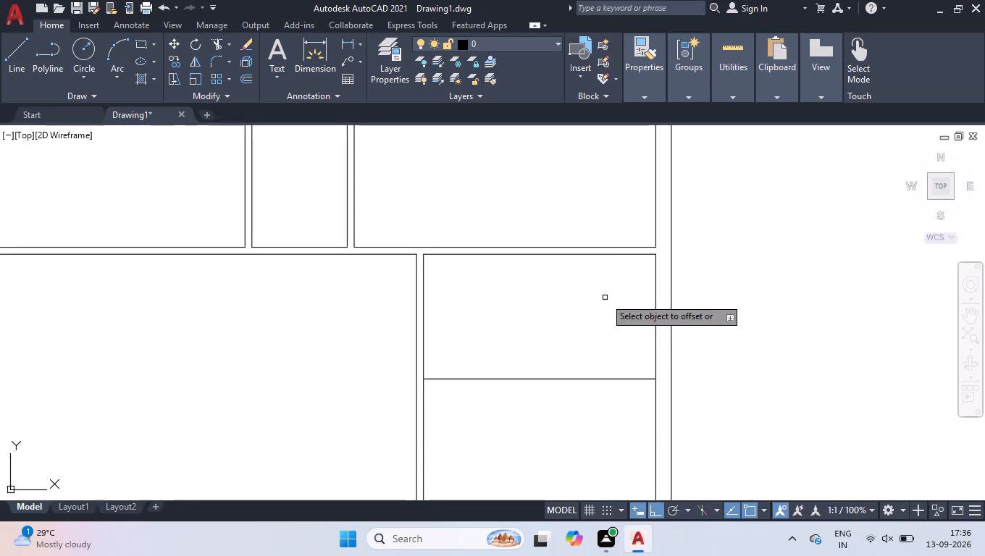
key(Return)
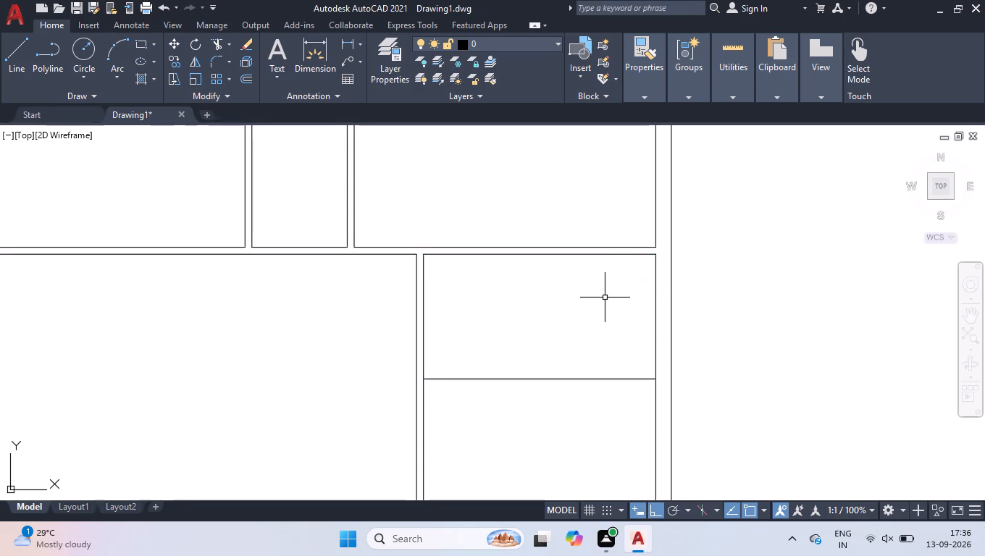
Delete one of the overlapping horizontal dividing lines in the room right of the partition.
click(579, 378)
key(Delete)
Check the bottom room's size and the outer wall's width with the quick measuring tool.
scroll(579, 342, down, 4)
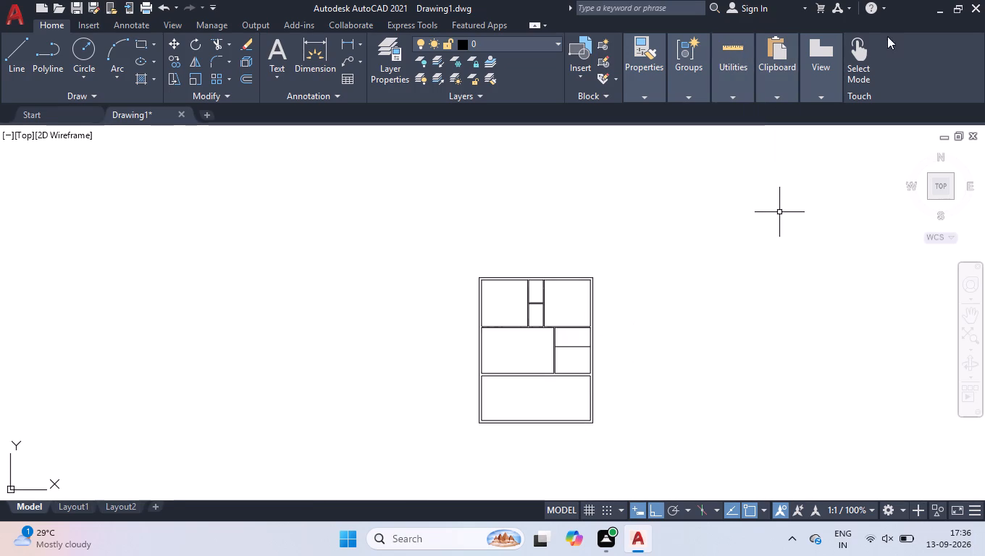
click(722, 117)
scroll(510, 410, up, 3)
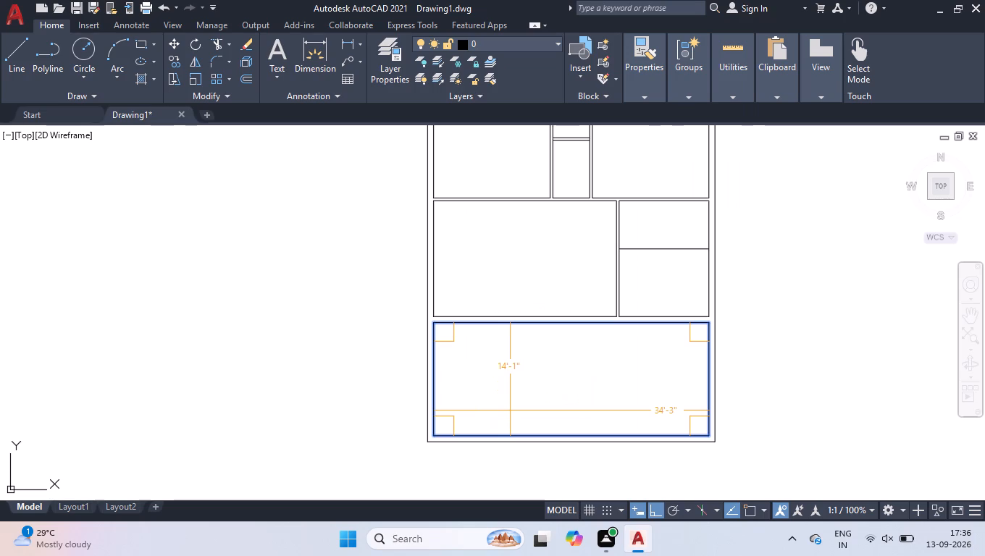
scroll(493, 456, down, 1)
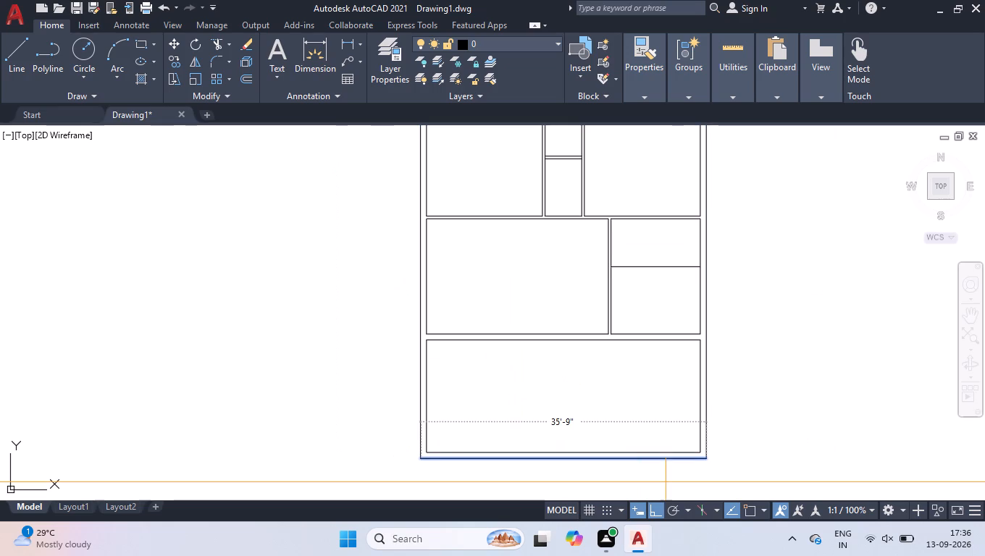
key(space)
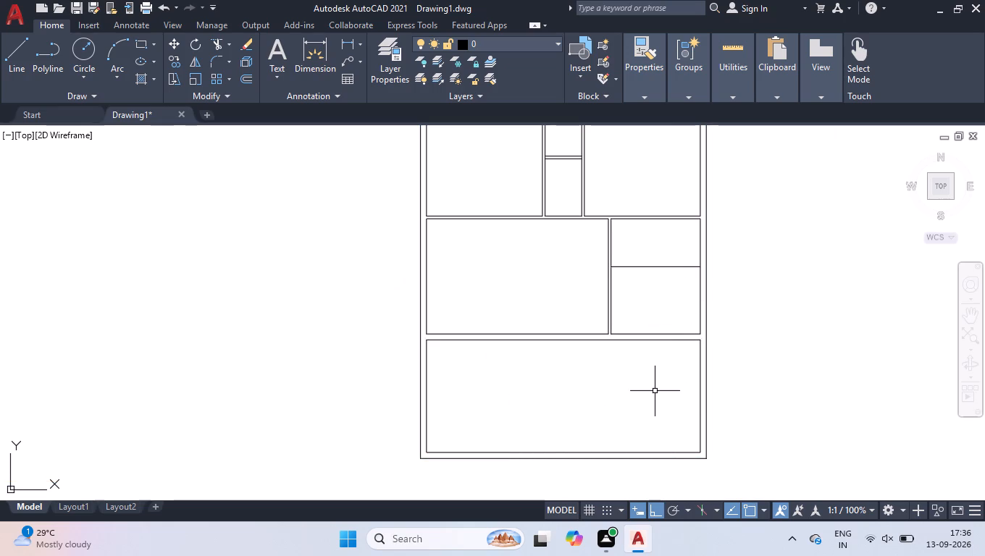
Move the horizontal dividing line, the right room's bottom line, the bottom room's top line and both vertical partition lines 5" down.
click(692, 252)
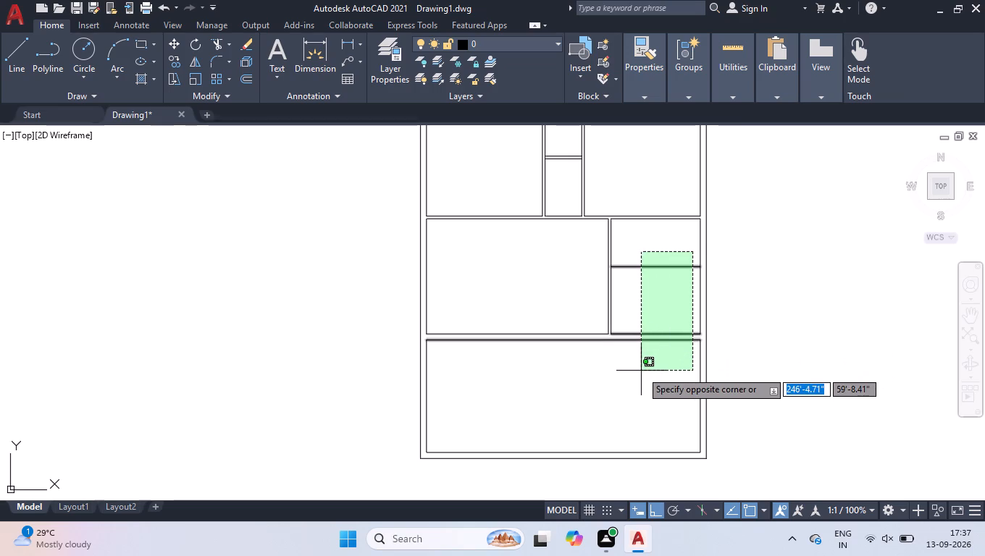
click(641, 371)
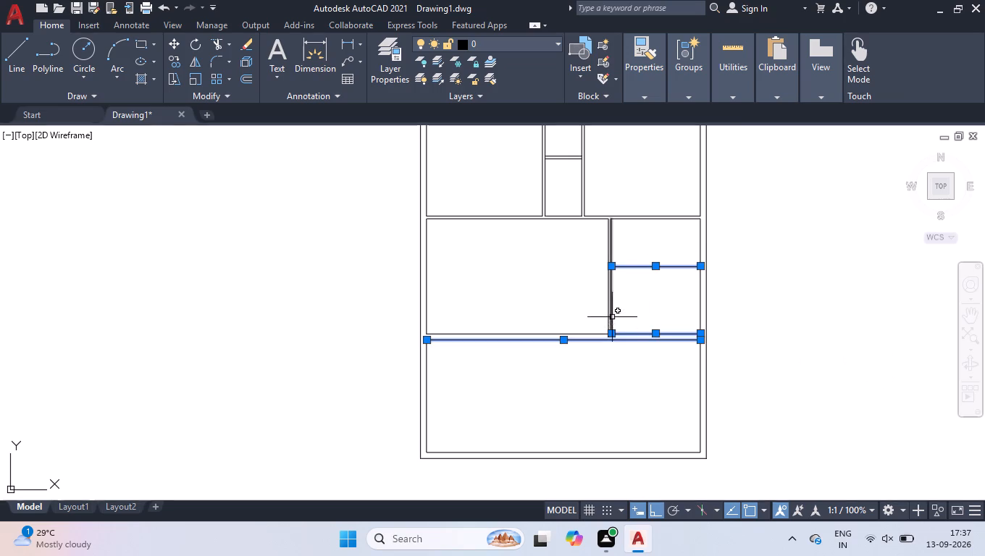
click(614, 303)
click(592, 319)
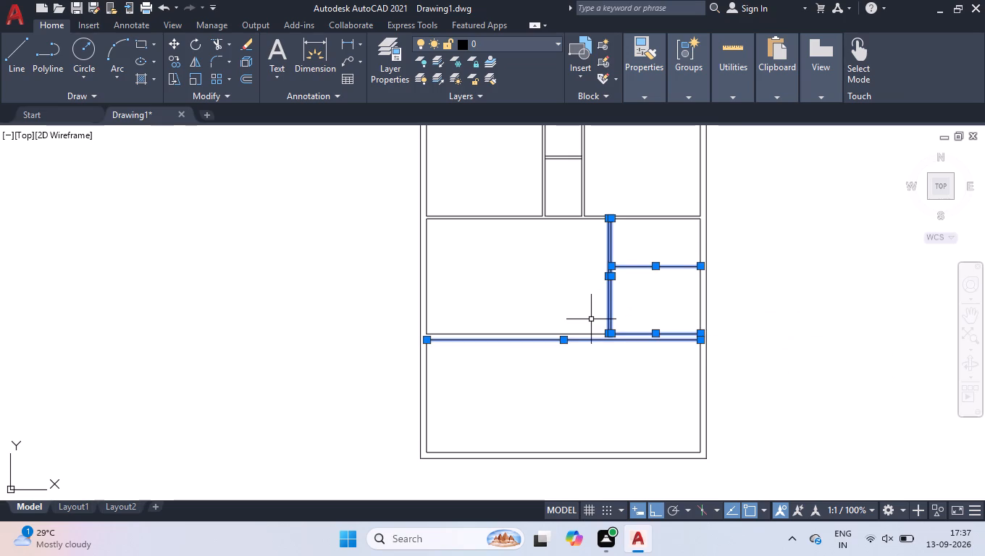
key(m)
key(Return)
scroll(626, 301, up, 2)
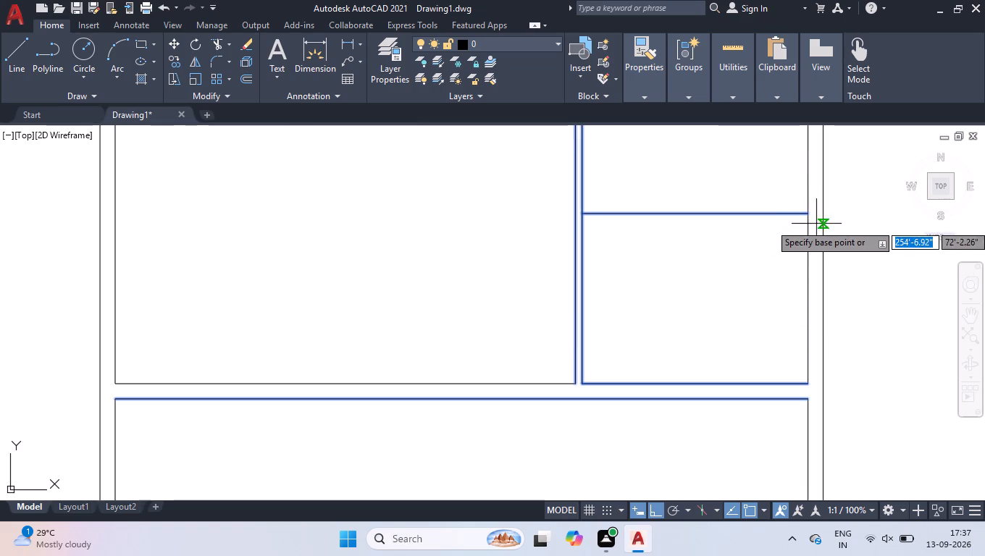
click(808, 216)
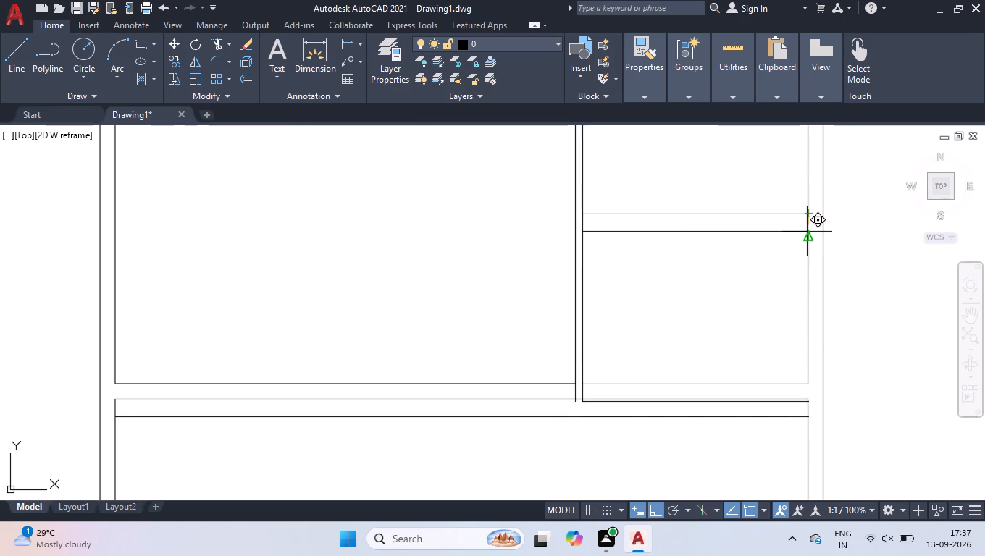
key(5)
key(Return)
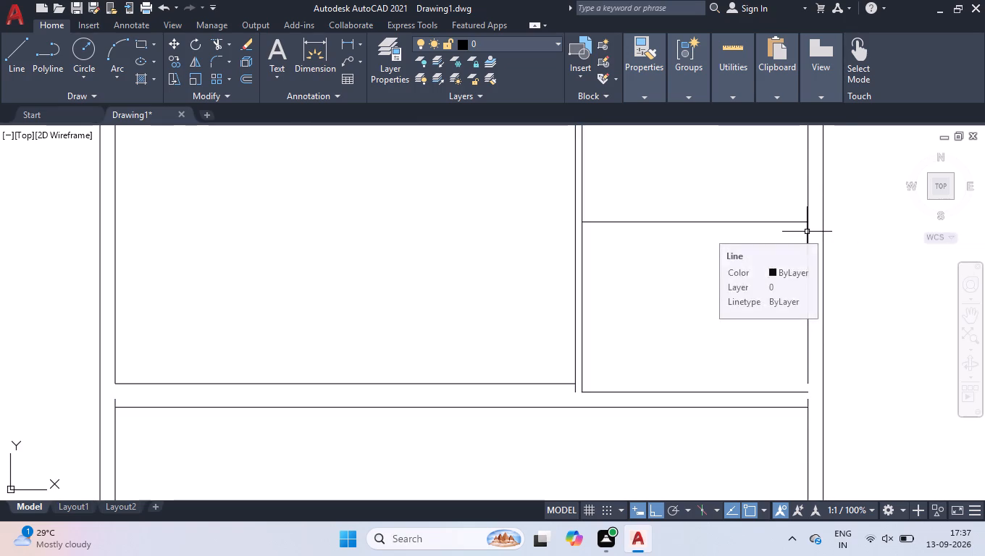
Extend the upper ends of both vertical partition lines up to the wall below the top rooms.
scroll(687, 345, down, 2)
scroll(674, 269, up, 1)
key(e)
key(x)
key(Return)
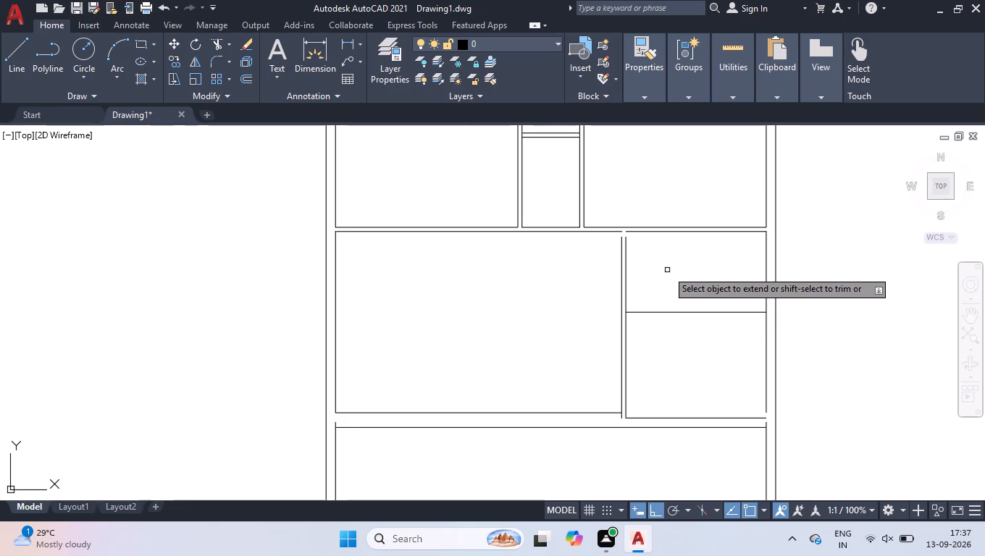
click(653, 275)
click(598, 277)
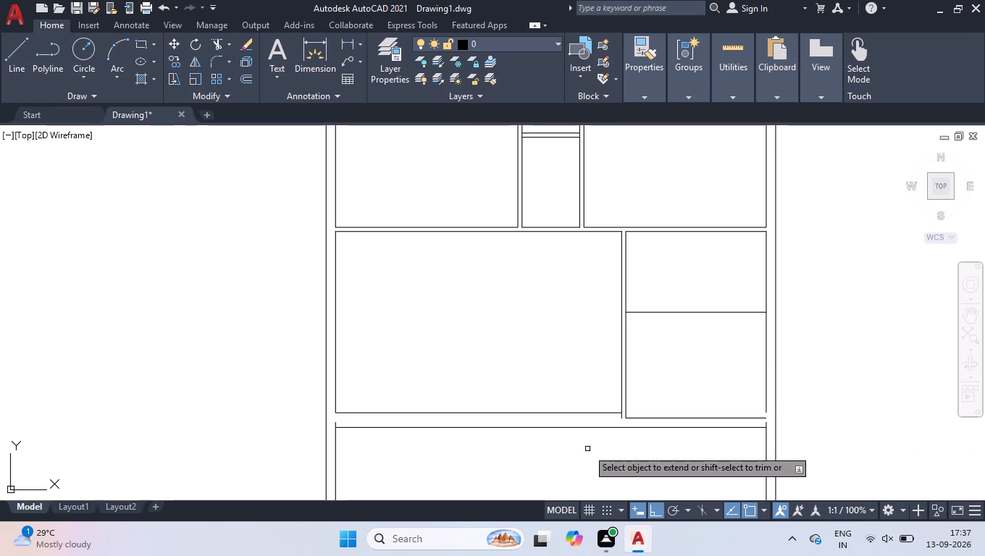
key(space)
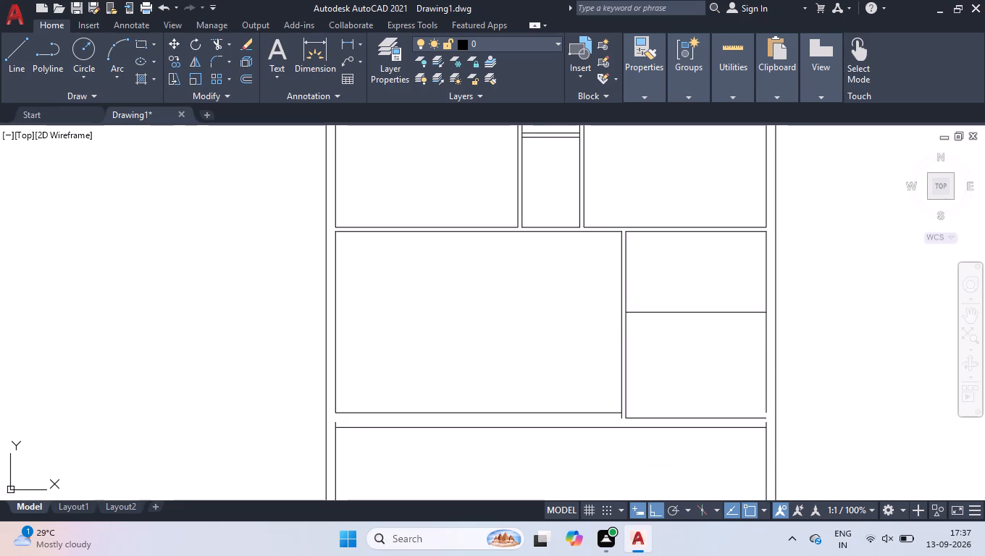
Delete the bottom wall lines of the rooms on both sides of the vertical partition.
scroll(406, 387, down, 2)
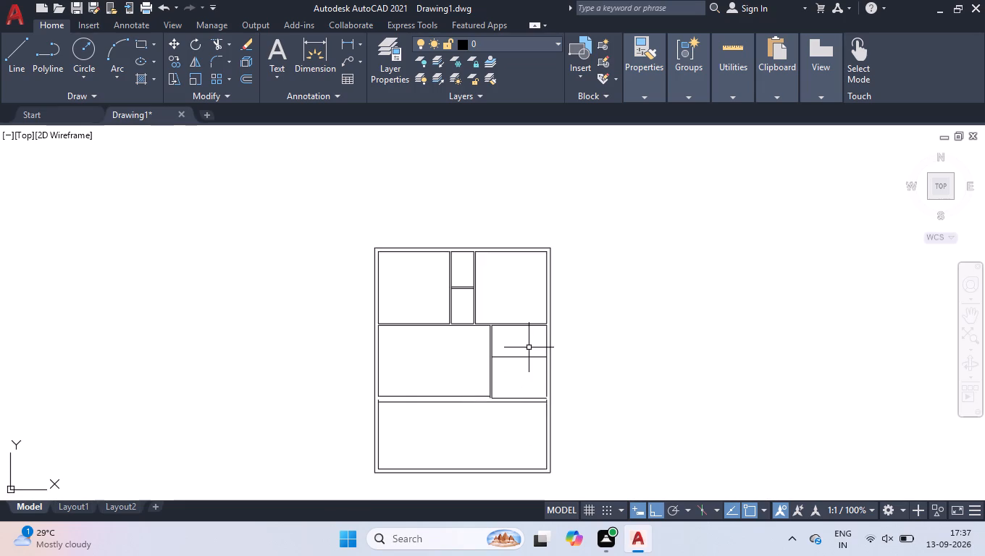
scroll(519, 364, up, 1)
scroll(497, 431, up, 4)
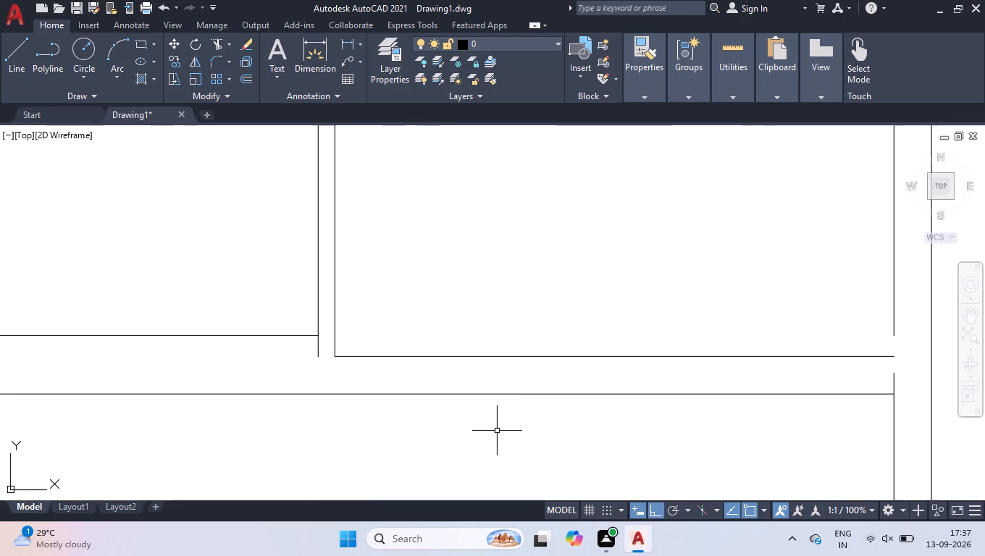
click(506, 334)
click(452, 388)
click(187, 379)
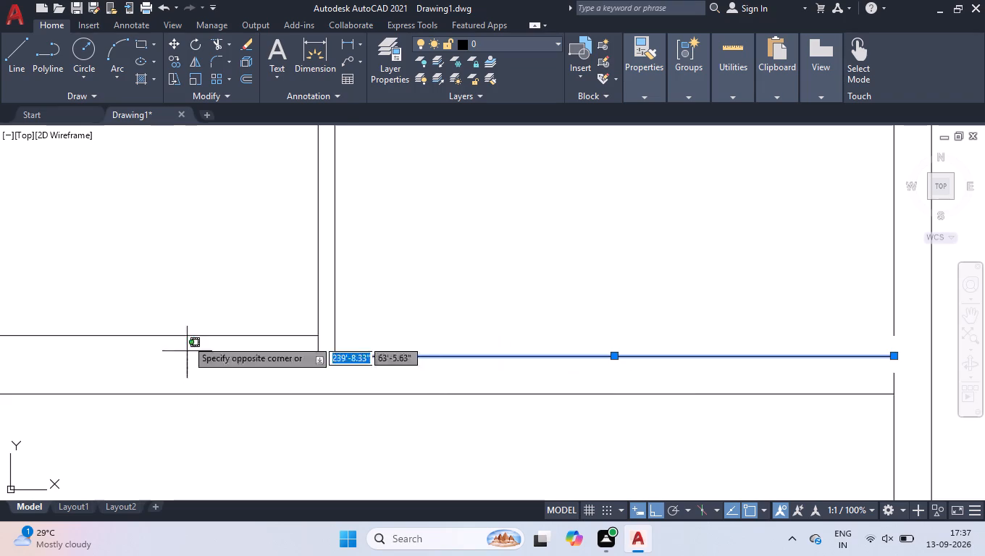
click(180, 264)
key(Delete)
Join the two pieces of the left outer wall's inner line across the gap above the bottom room.
scroll(243, 332, down, 3)
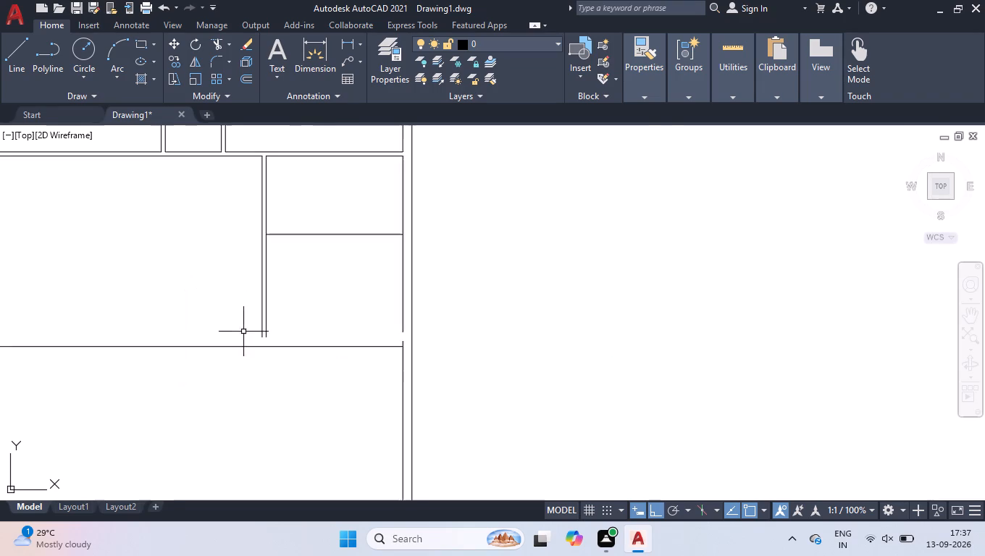
scroll(329, 296, down, 1)
scroll(91, 324, up, 2)
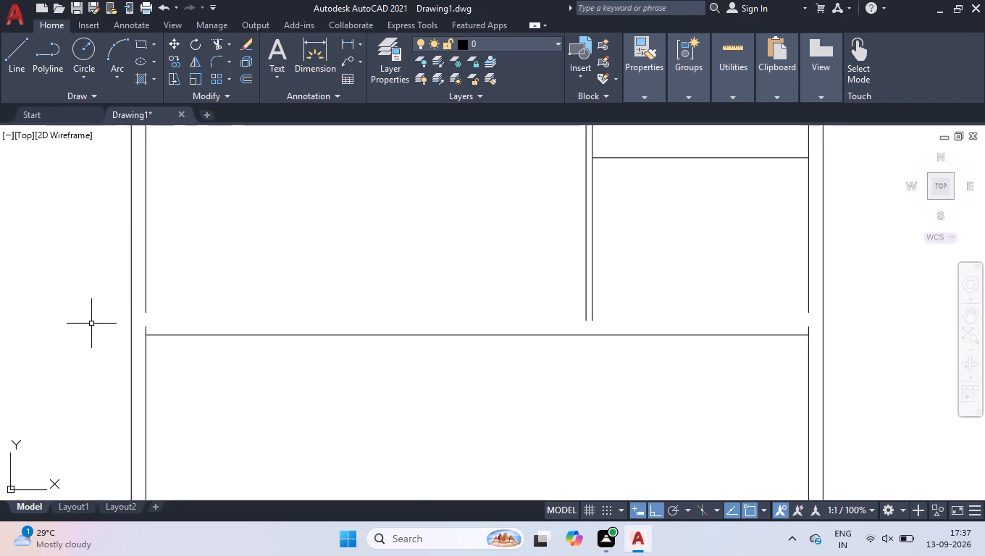
scroll(142, 314, up, 3)
click(204, 283)
click(132, 377)
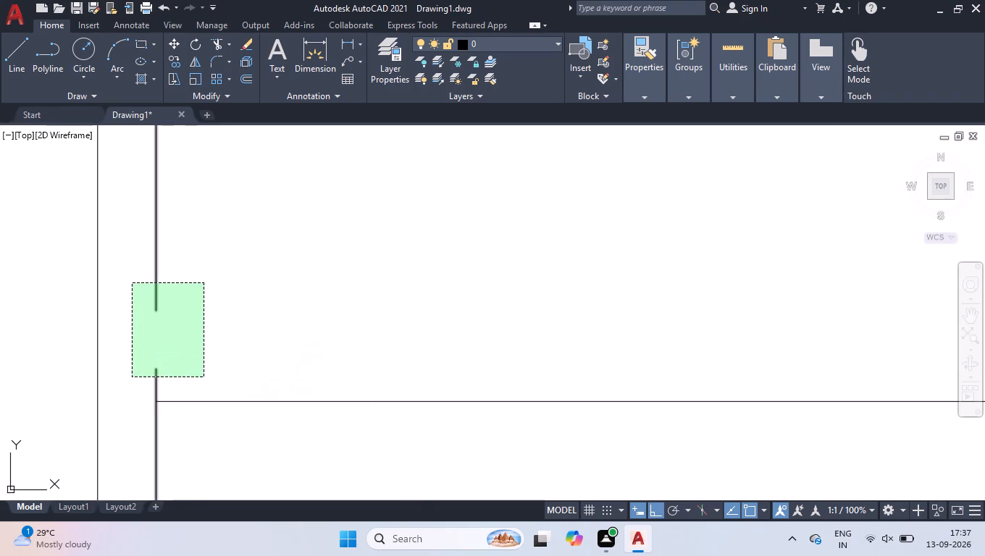
key(j)
key(Return)
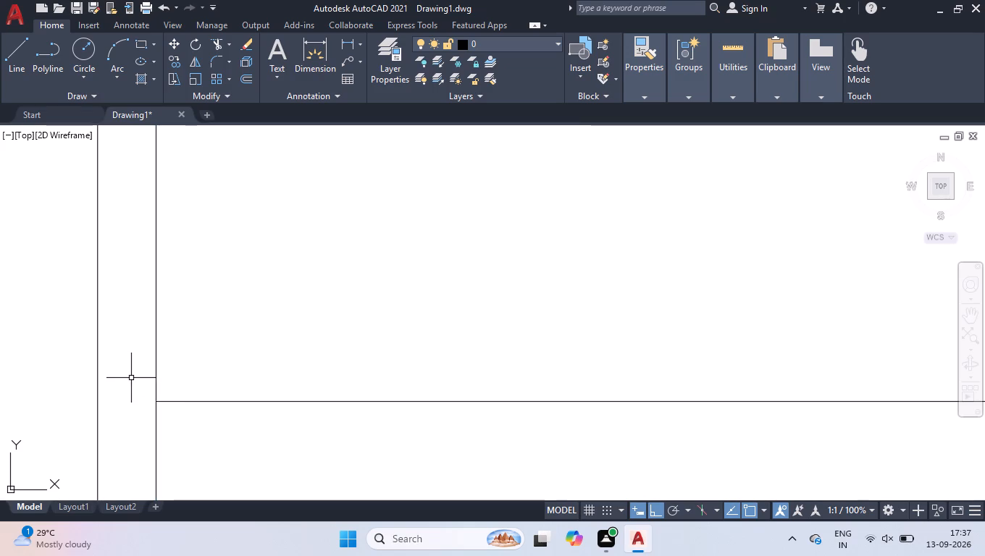
Join the two pieces of the right outer wall's inner line across the gap above the bottom room.
scroll(130, 378, down, 4)
scroll(521, 380, up, 4)
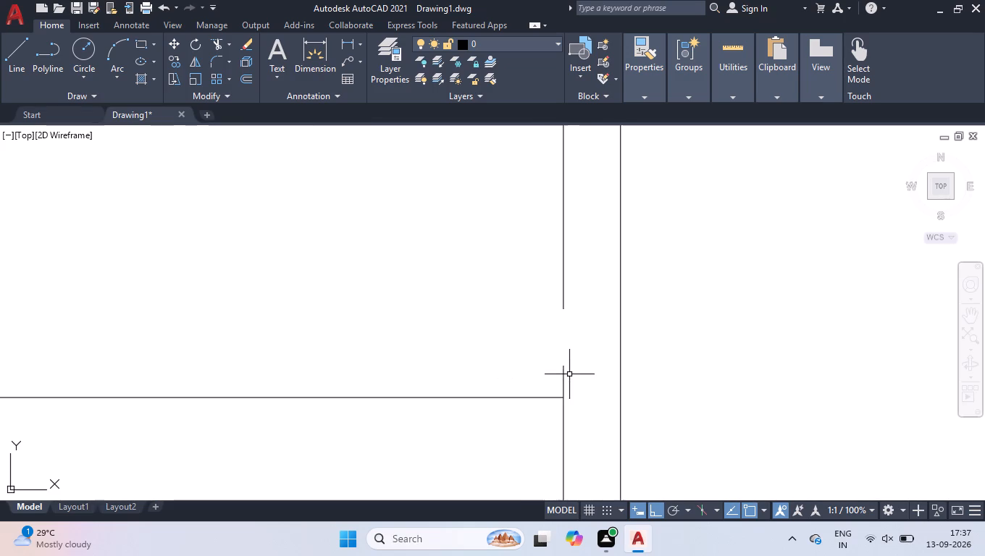
click(573, 282)
click(539, 384)
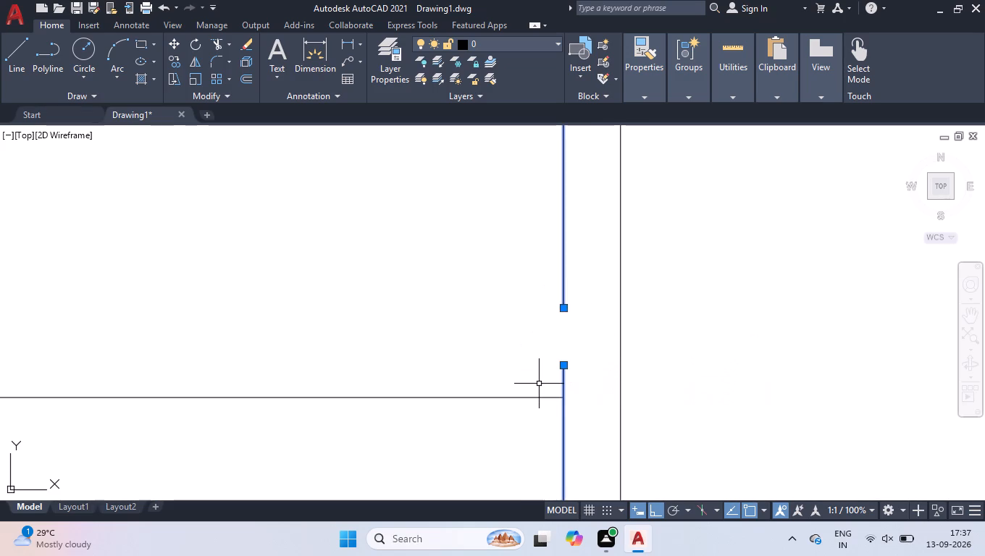
key(j)
key(Return)
Check the bottom room's size with the quick measuring tool.
scroll(547, 405, down, 1)
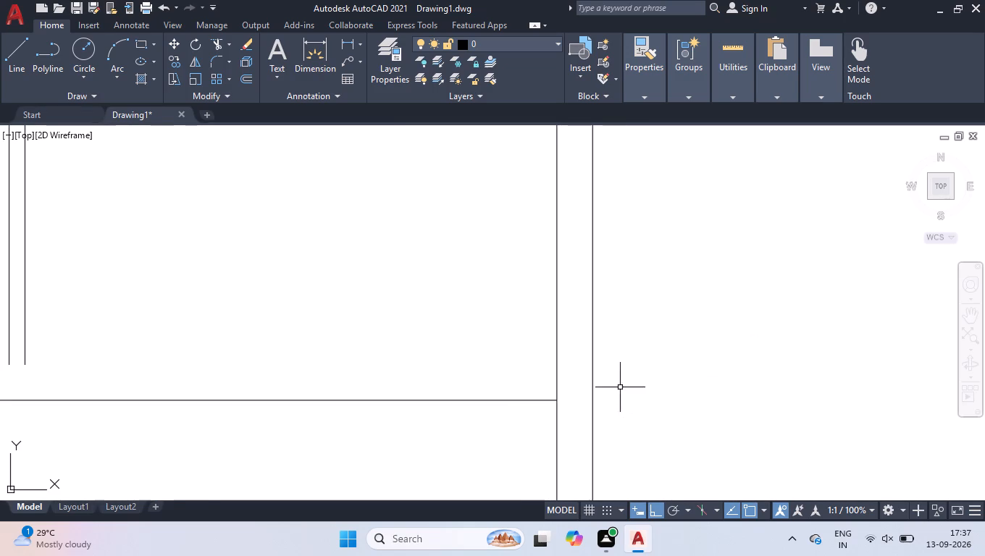
scroll(616, 386, down, 4)
scroll(511, 351, down, 1)
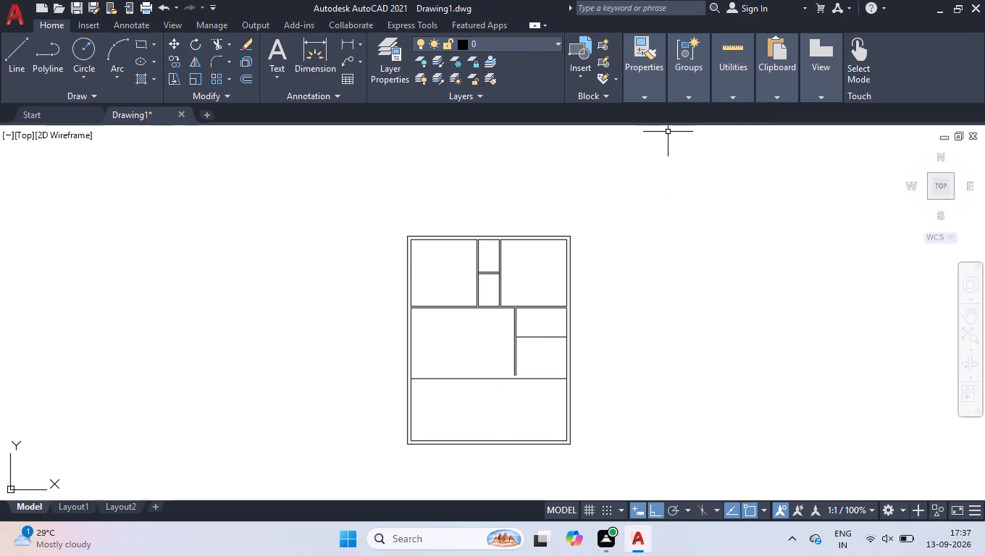
click(708, 119)
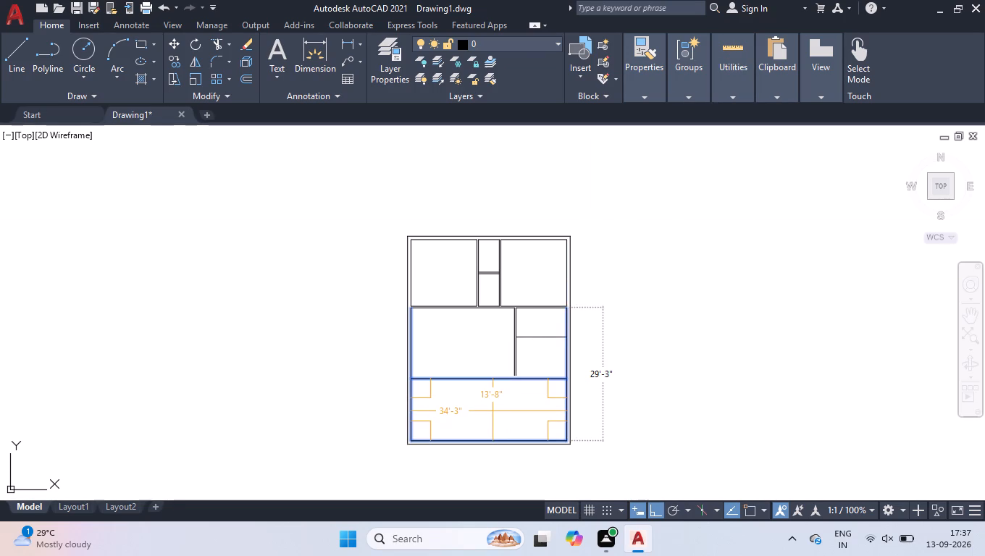
key(space)
Offset the bottom room's top line 9" upward to form the wall below the middle rooms.
scroll(481, 377, up, 1)
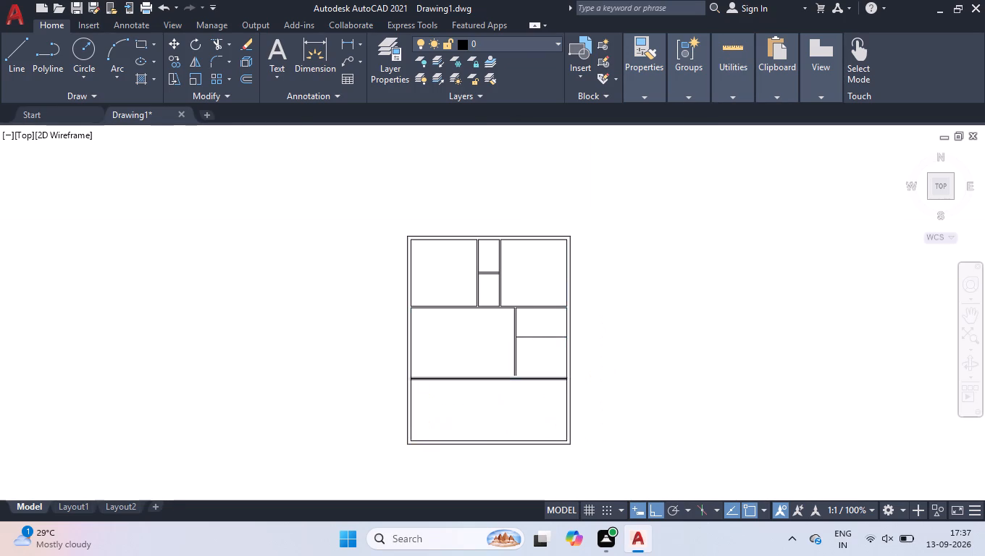
scroll(481, 377, up, 1)
text(OFF)
key(Return)
key(9)
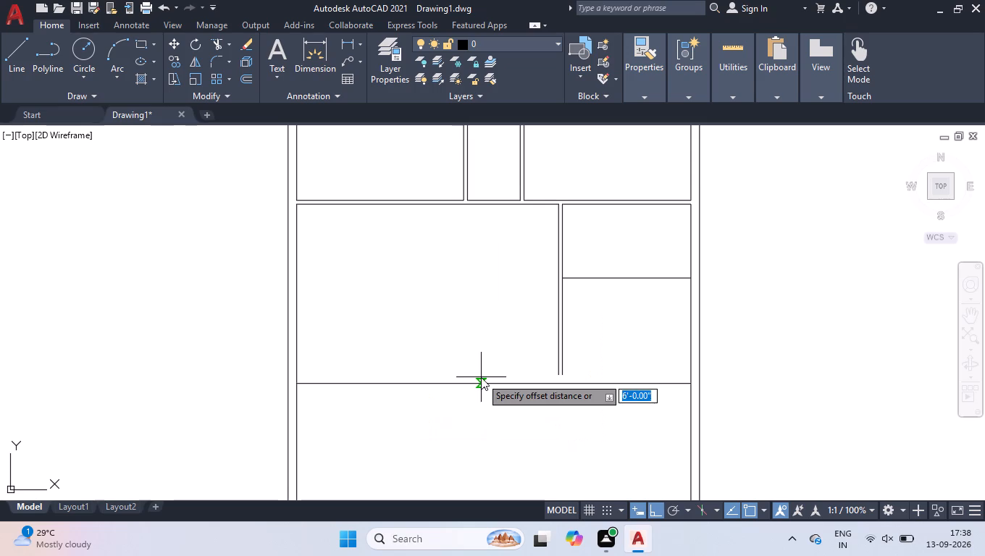
key(Return)
click(479, 382)
click(465, 342)
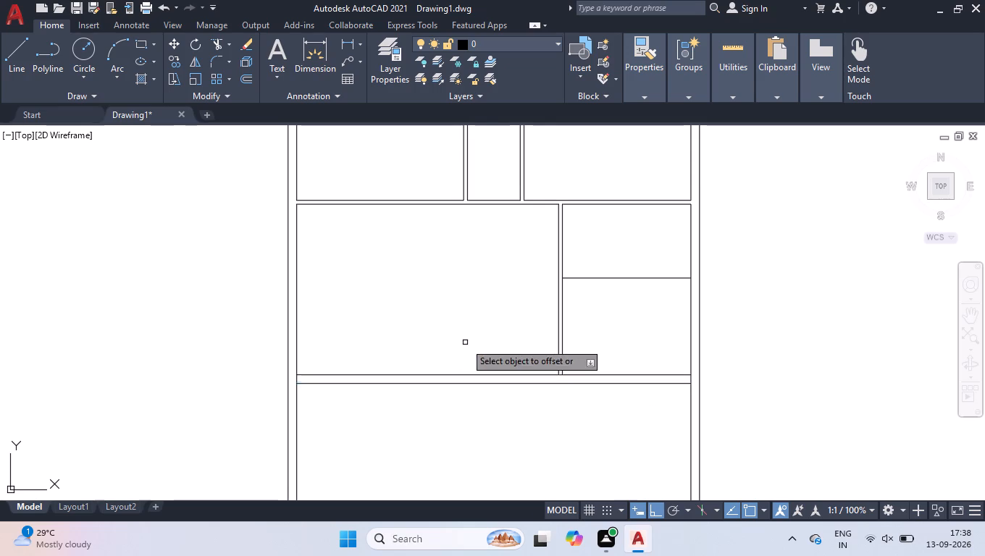
key(space)
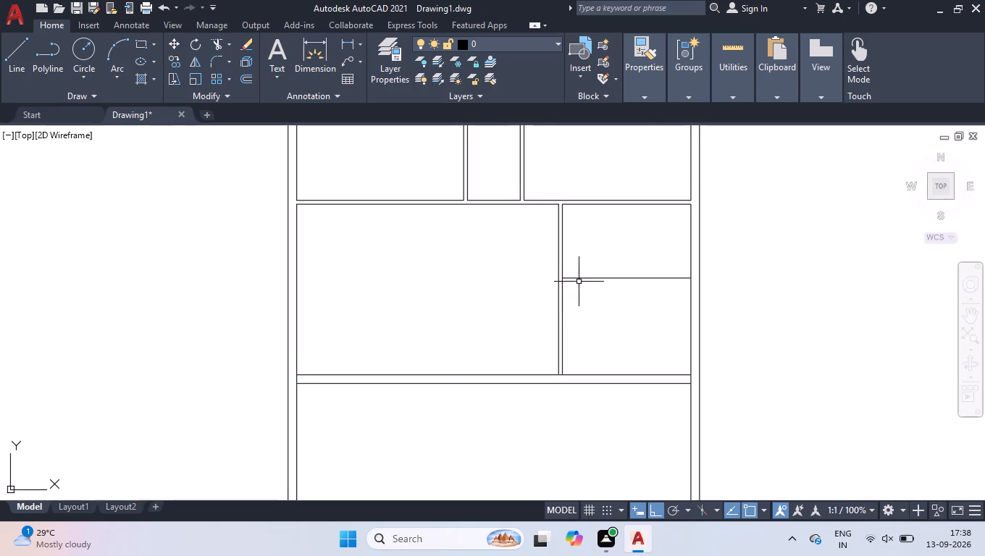
Check the size of the lower room to the right of the vertical partition with the quick measuring tool.
click(707, 117)
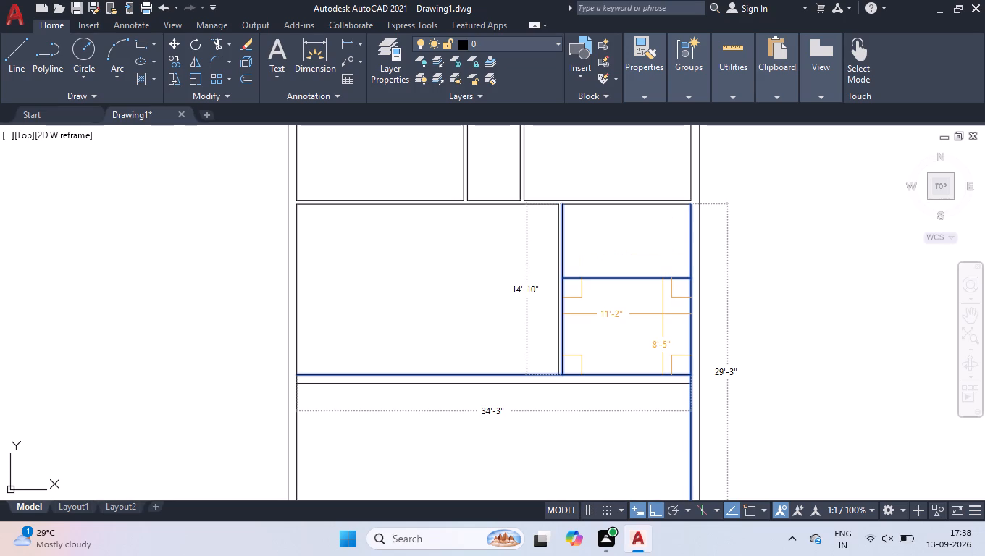
key(space)
scroll(699, 200, up, 1)
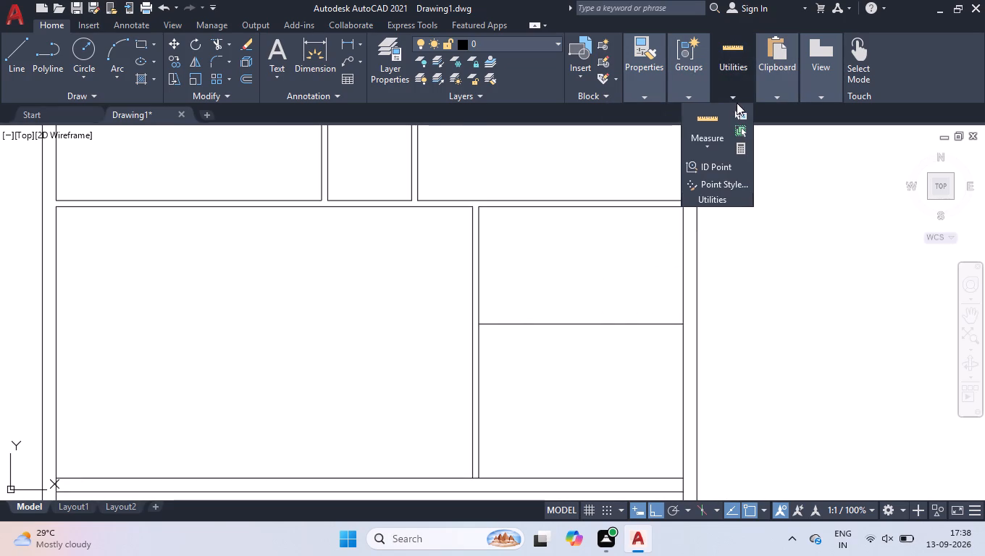
click(717, 117)
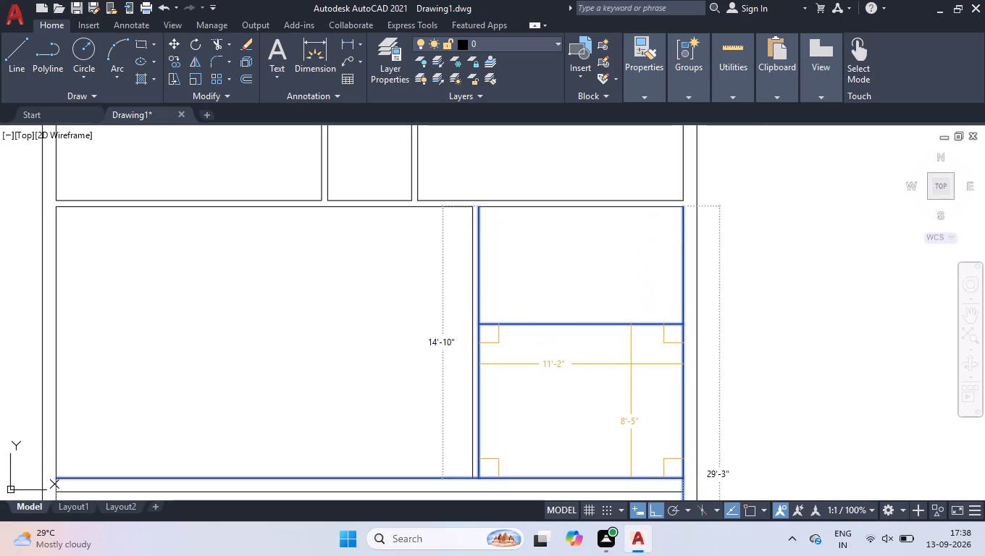
key(space)
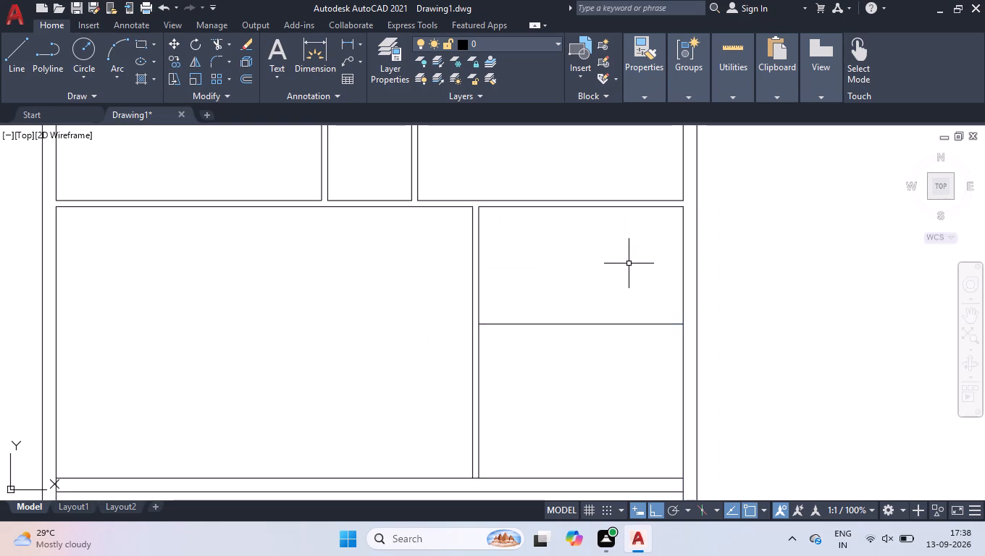
Offset the dividing line between the two right-hand middle rooms 5" upward to form a wall.
text(OFF)
key(Return)
key(5)
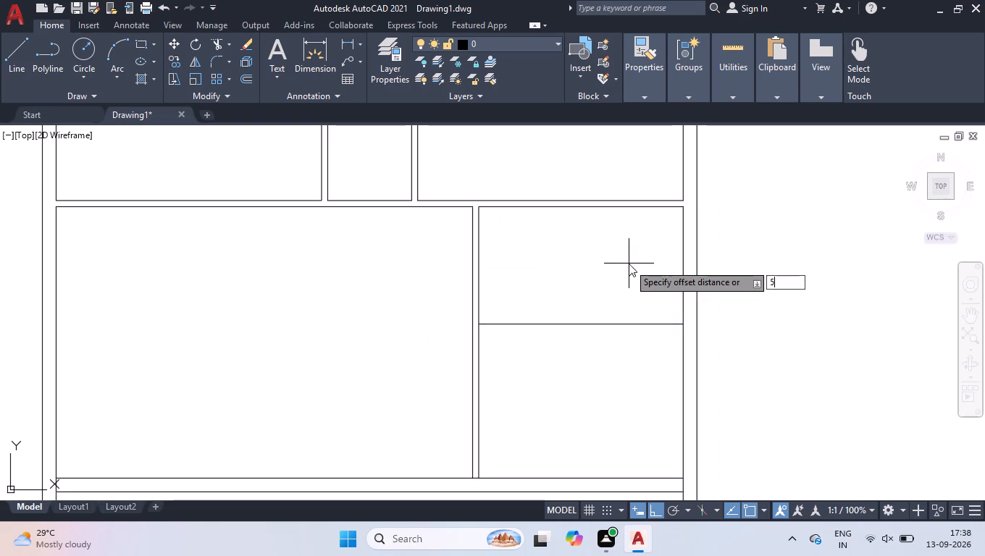
key(Return)
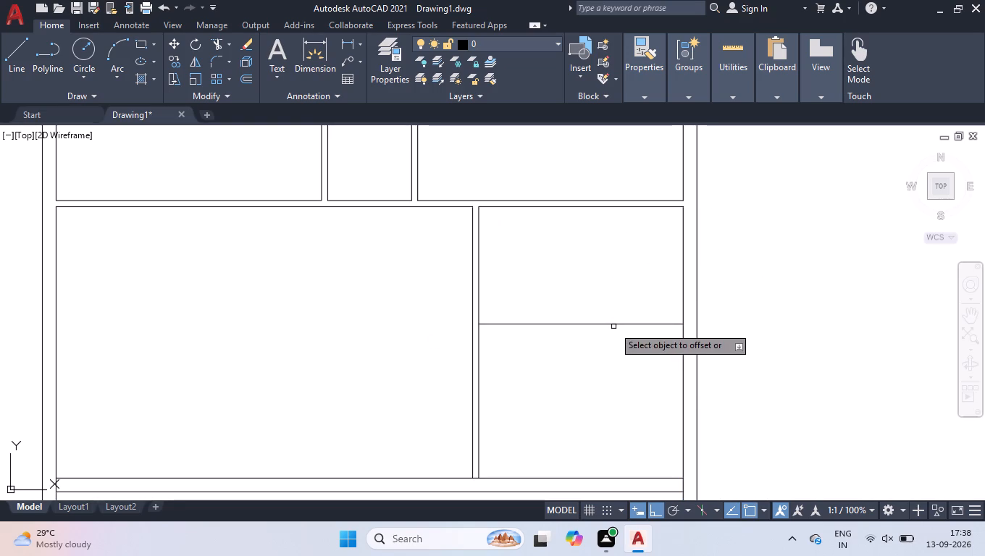
click(613, 324)
click(605, 291)
key(space)
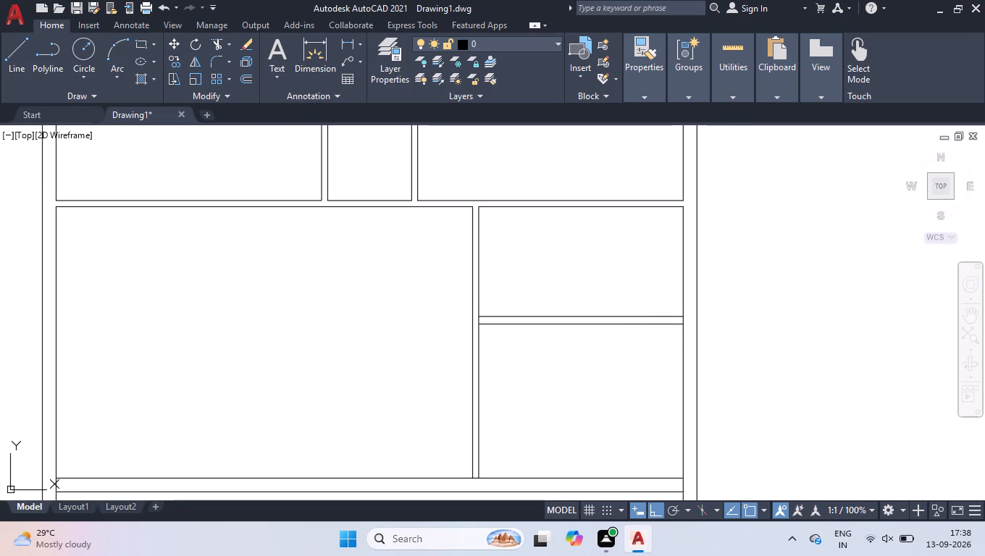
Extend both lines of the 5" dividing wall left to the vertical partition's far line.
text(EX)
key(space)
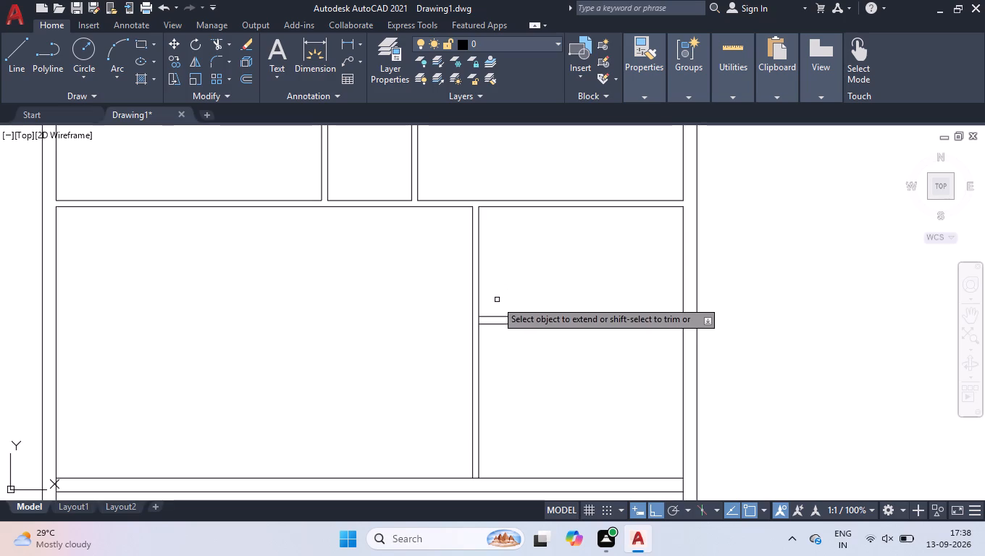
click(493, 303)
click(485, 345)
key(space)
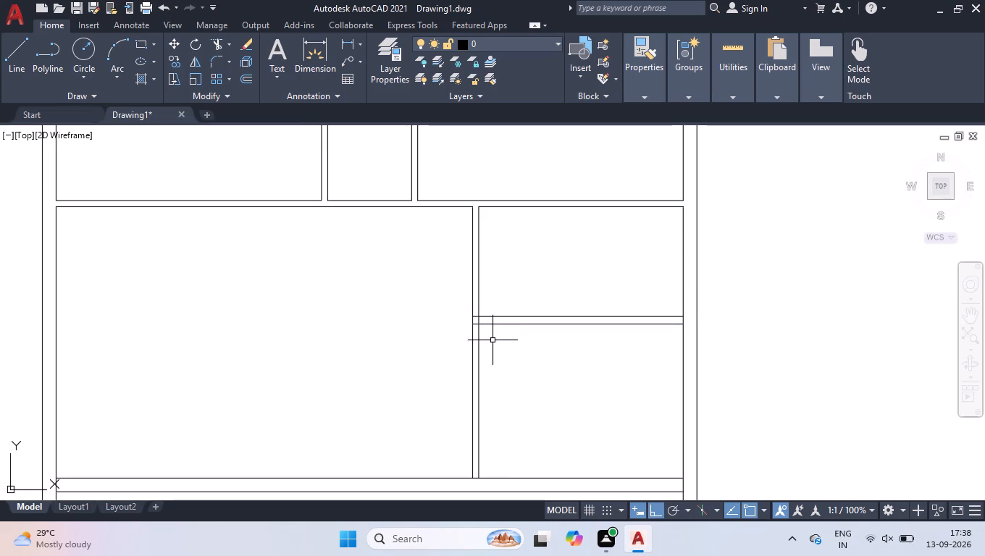
Stretch the upper end of the vertical partition's left line up to the top rooms' bottom wall line.
scroll(498, 200, up, 3)
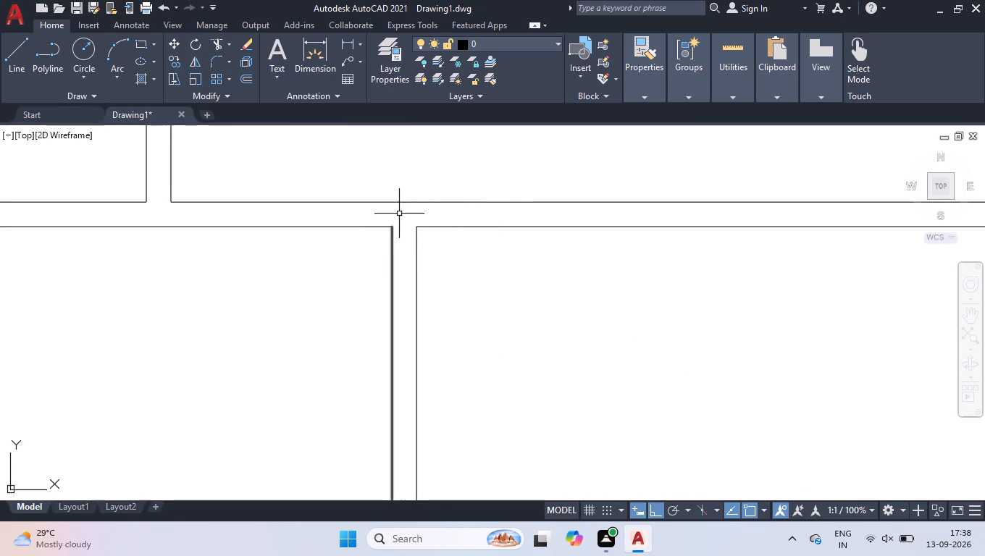
click(394, 237)
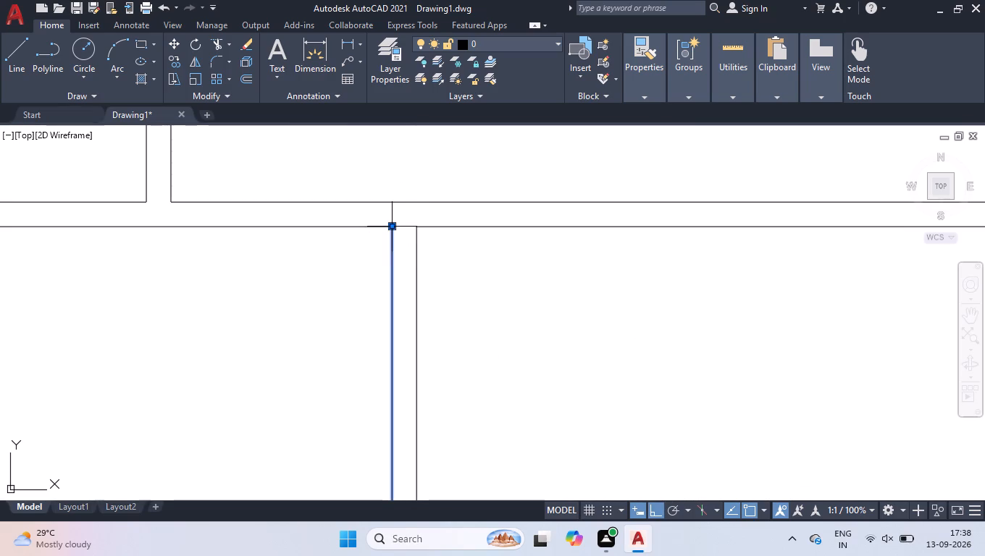
click(395, 224)
click(396, 202)
right_click(369, 259)
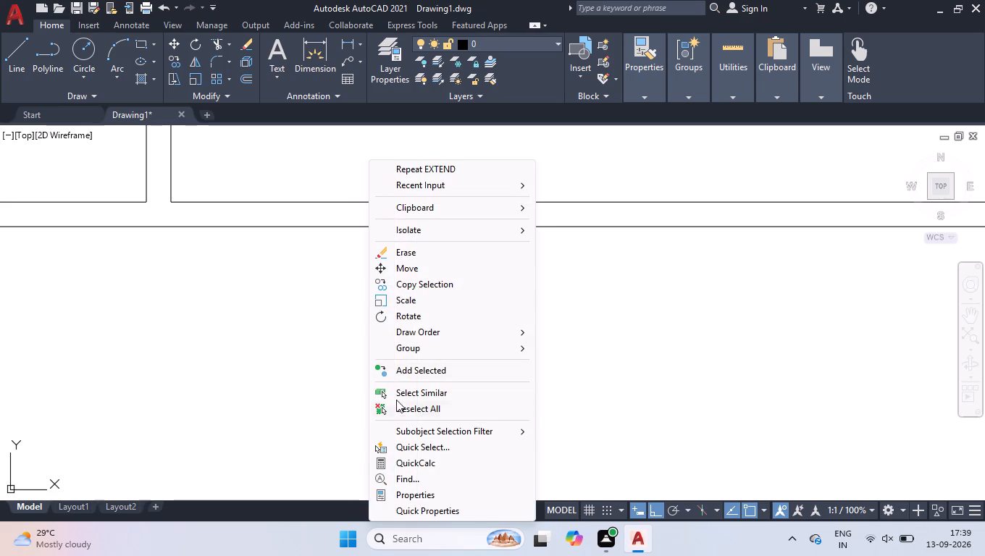
click(398, 408)
Trim the 9" wall's upper line inside the partition and the right outer wall's inner line across the 9" and 5" wall openings.
scroll(357, 245, down, 3)
scroll(408, 207, down, 2)
scroll(410, 274, up, 1)
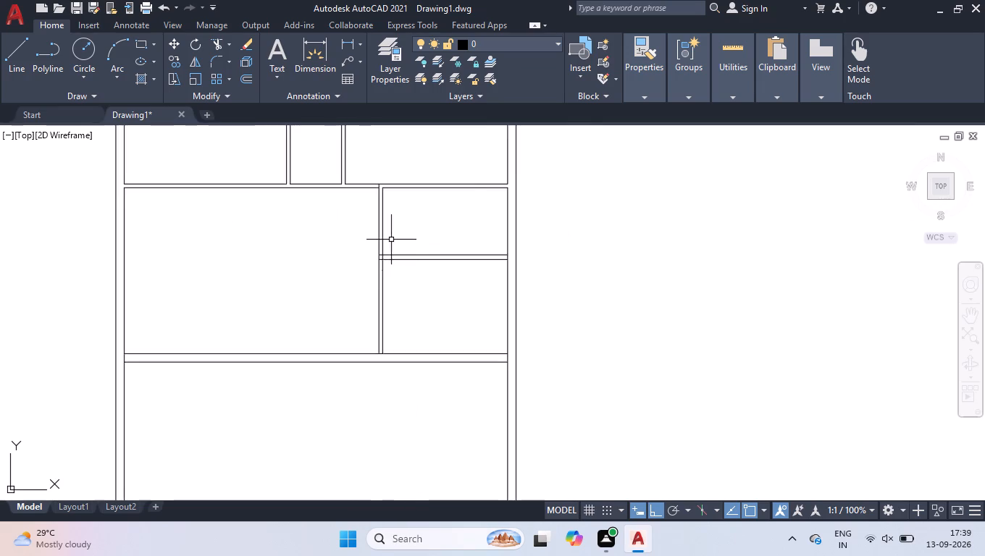
scroll(391, 239, up, 1)
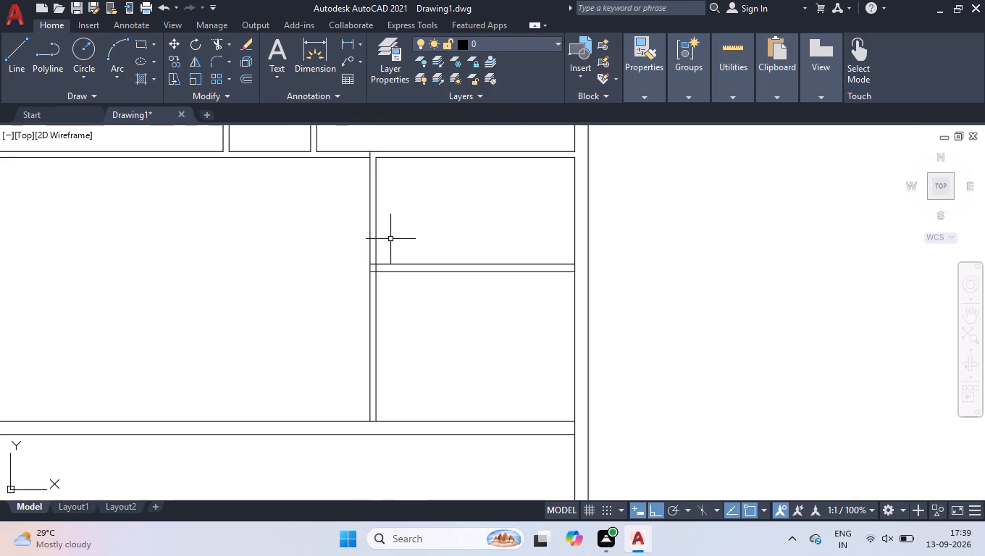
text(TR)
key(Return)
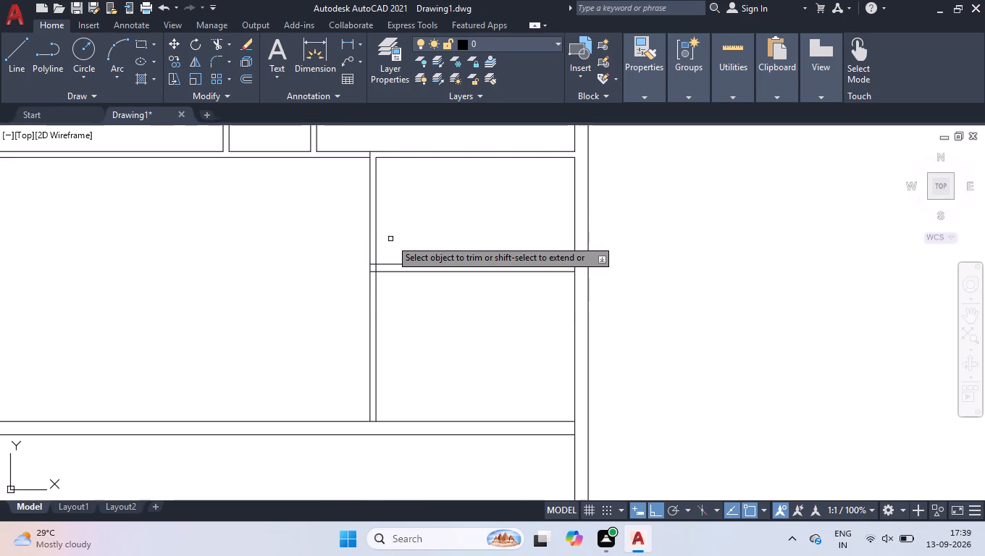
scroll(366, 426, up, 2)
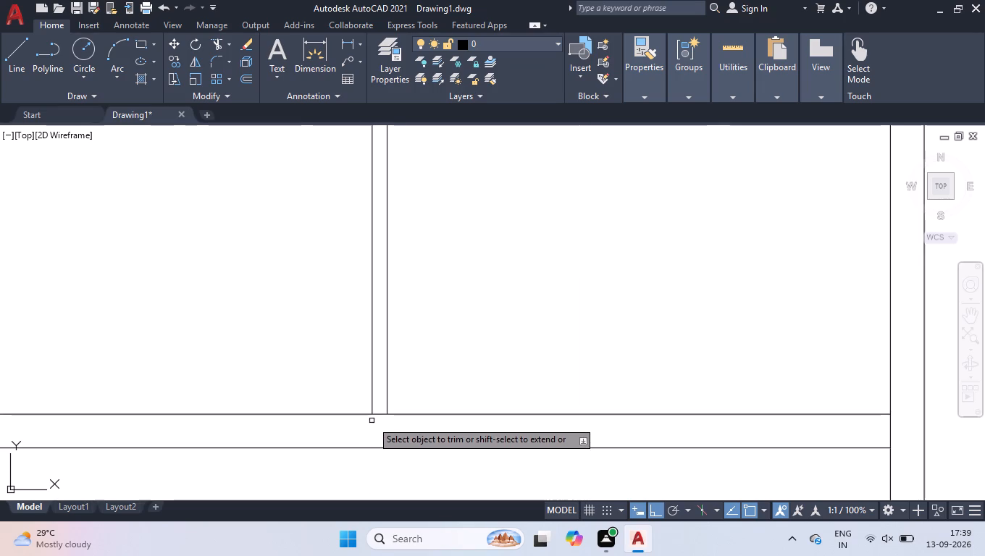
click(380, 415)
scroll(380, 415, down, 2)
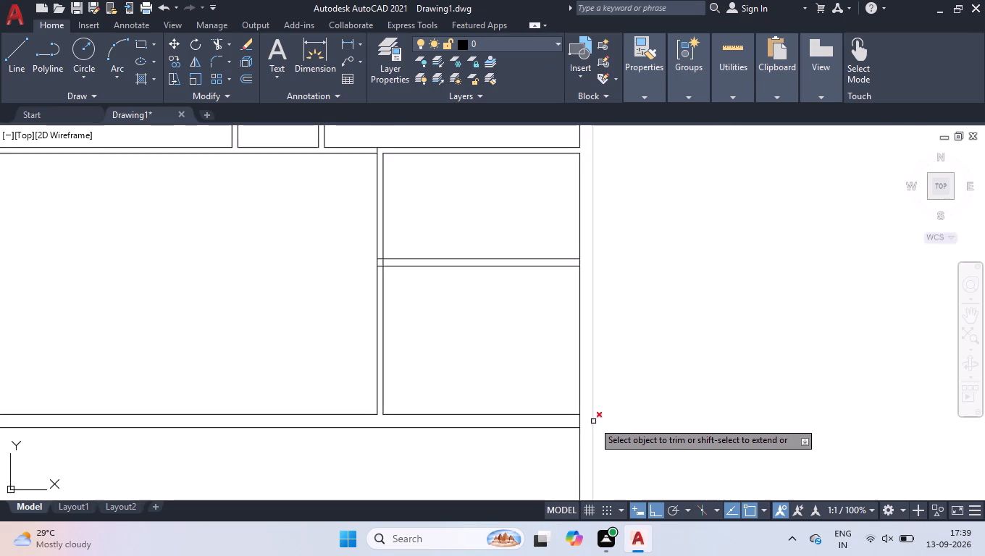
click(588, 421)
click(579, 421)
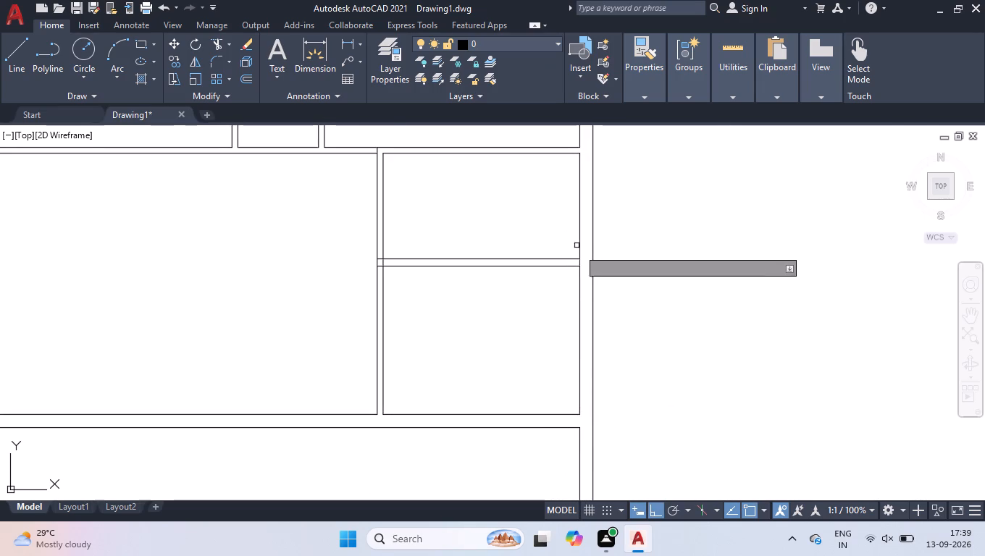
click(580, 264)
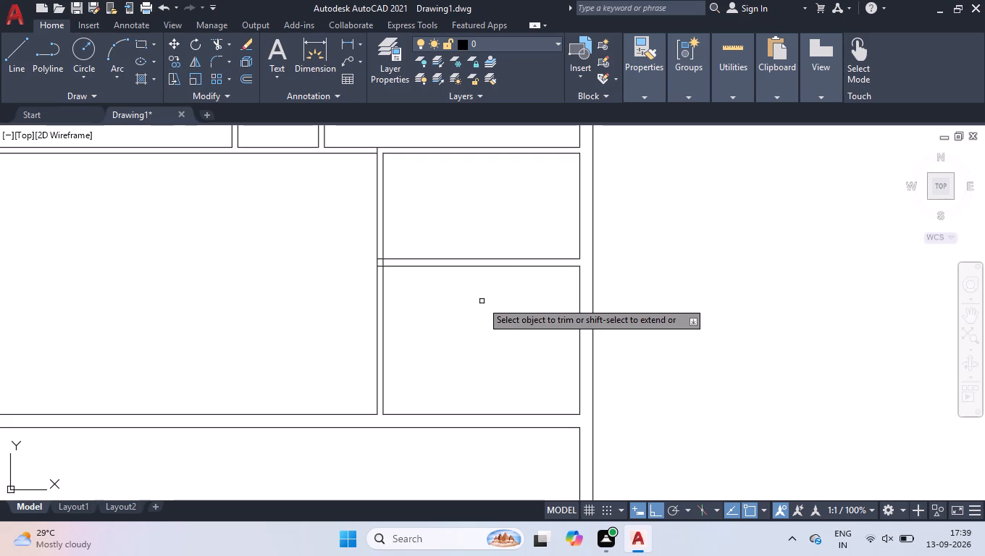
key(space)
Trim the 5" wall's line ends inside the vertical partition and the partition's right line between the two wall lines.
scroll(380, 231, up, 2)
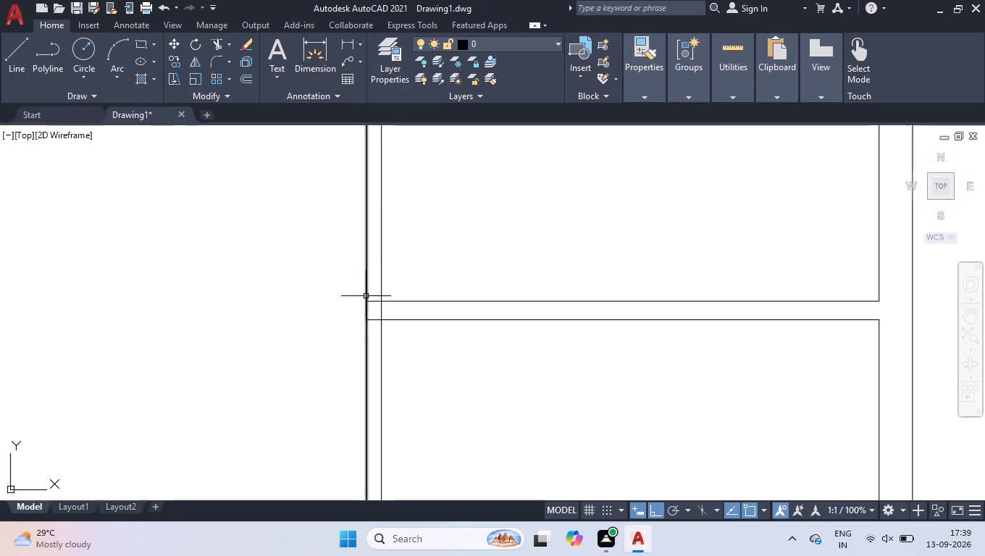
key(space)
click(374, 295)
click(372, 329)
click(386, 311)
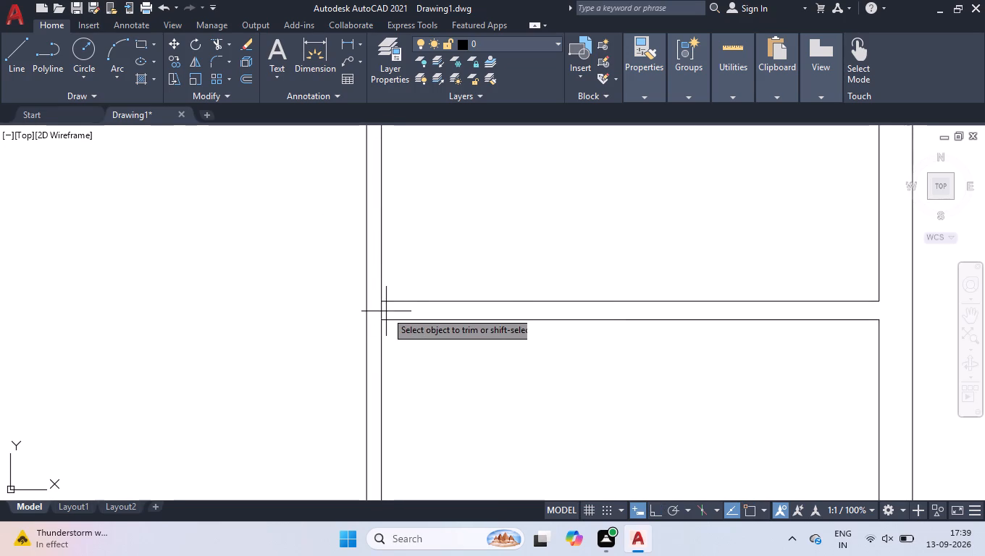
click(377, 310)
key(space)
scroll(377, 348, down, 3)
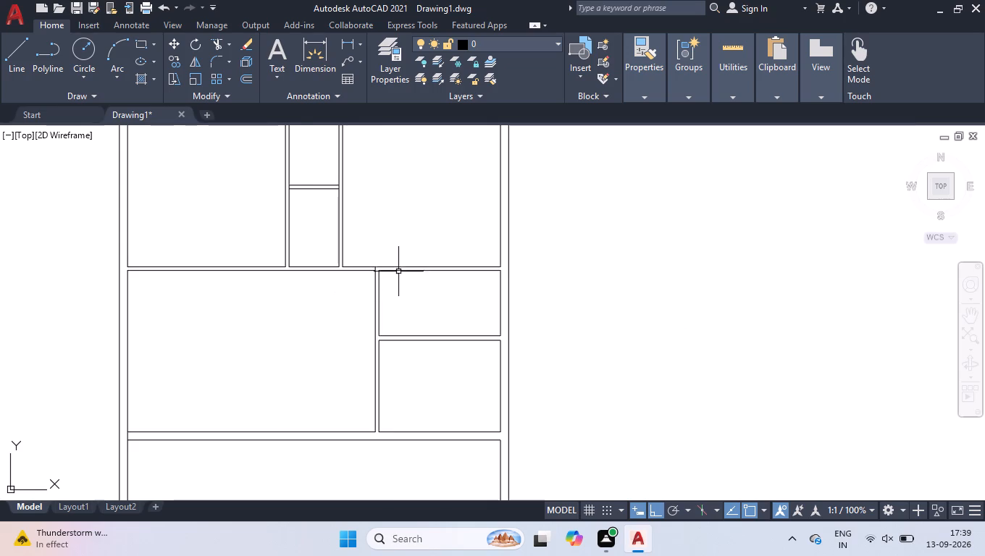
In the upper room beside the vertical partition, offset the right outer wall's inner line 7'5" left, and offset that copy another 4.5" left.
scroll(398, 271, up, 2)
text(OFF)
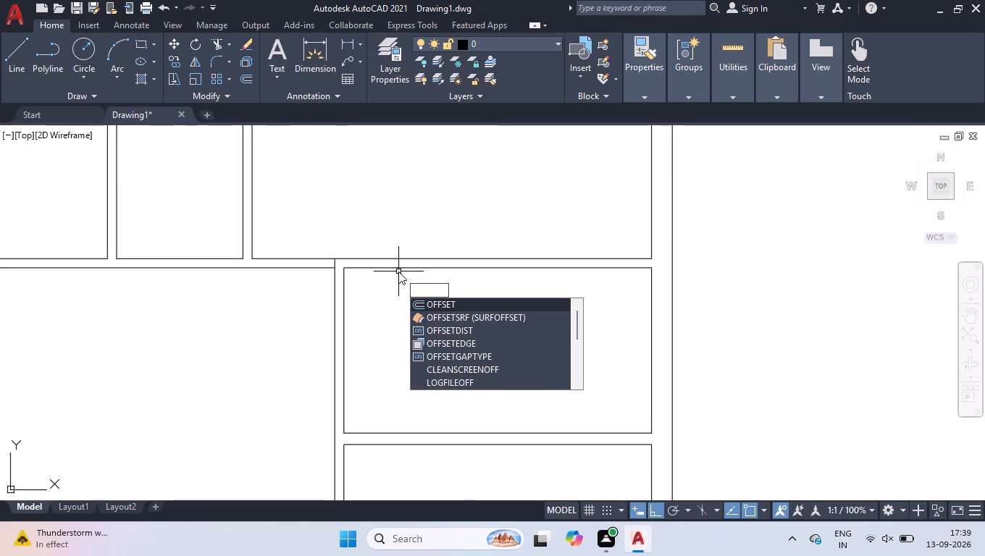
key(Return)
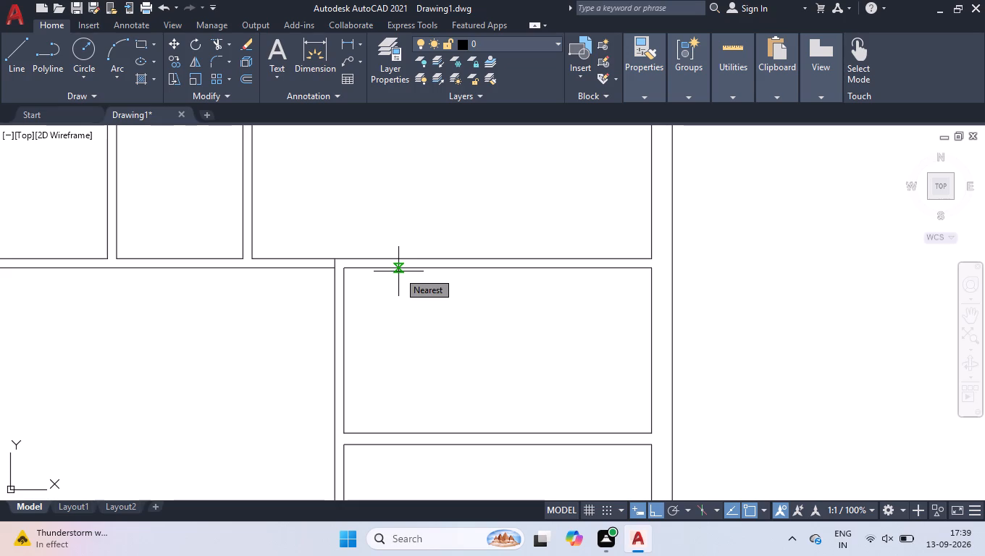
text(7'5)
key(Return)
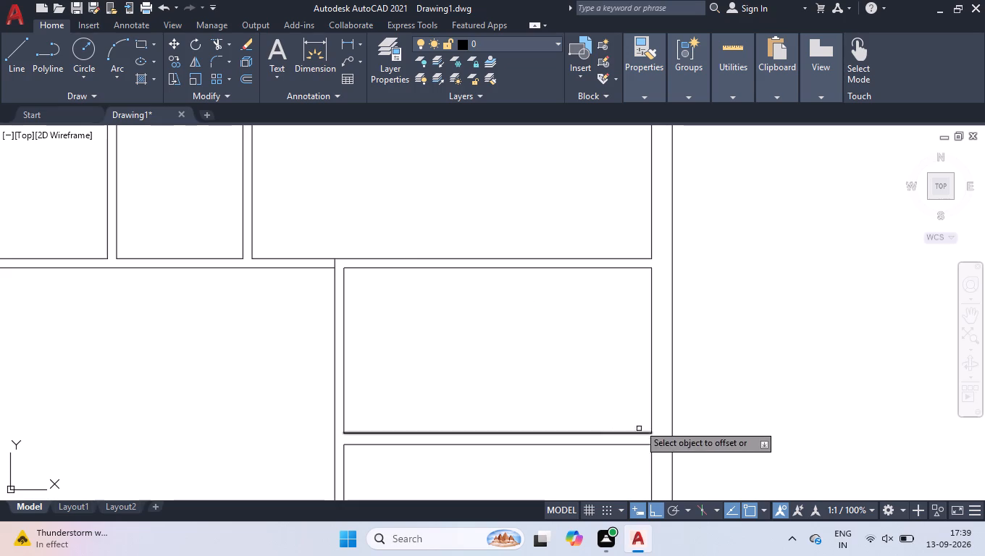
click(652, 388)
click(561, 386)
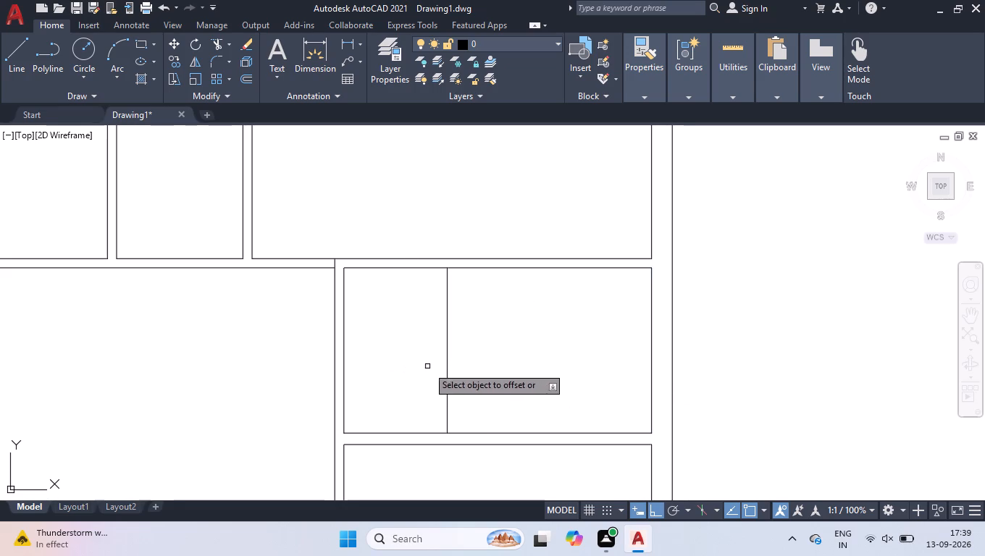
click(448, 349)
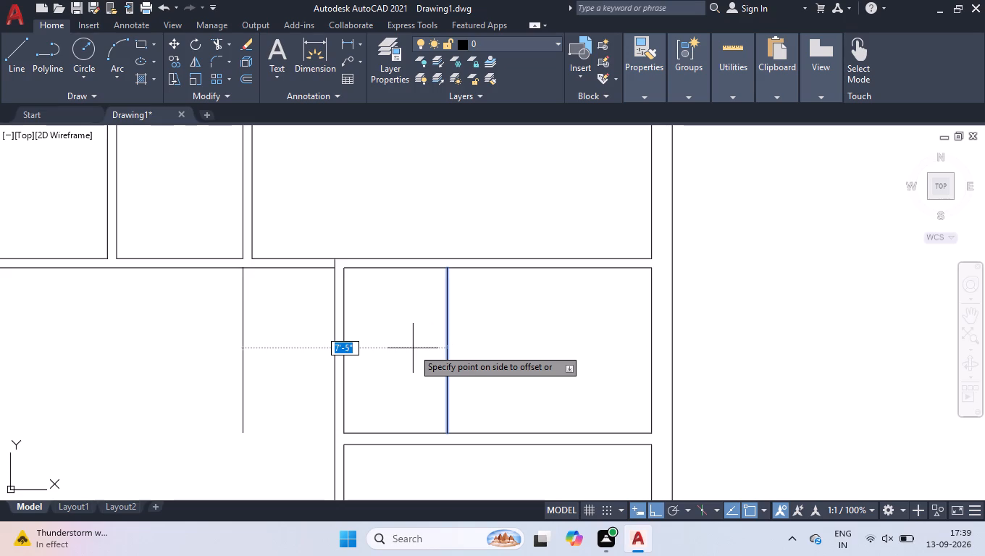
text(4.5)
key(Return)
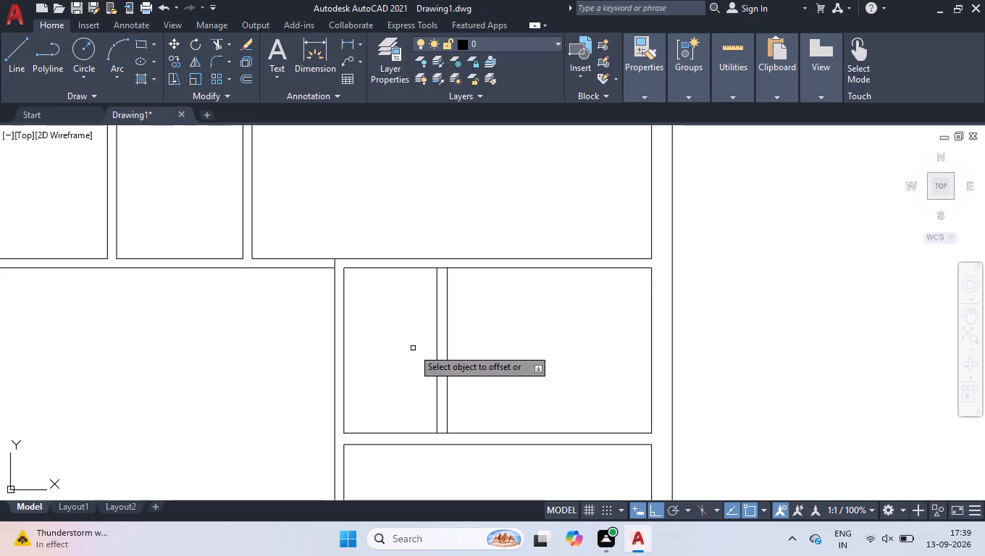
key(Return)
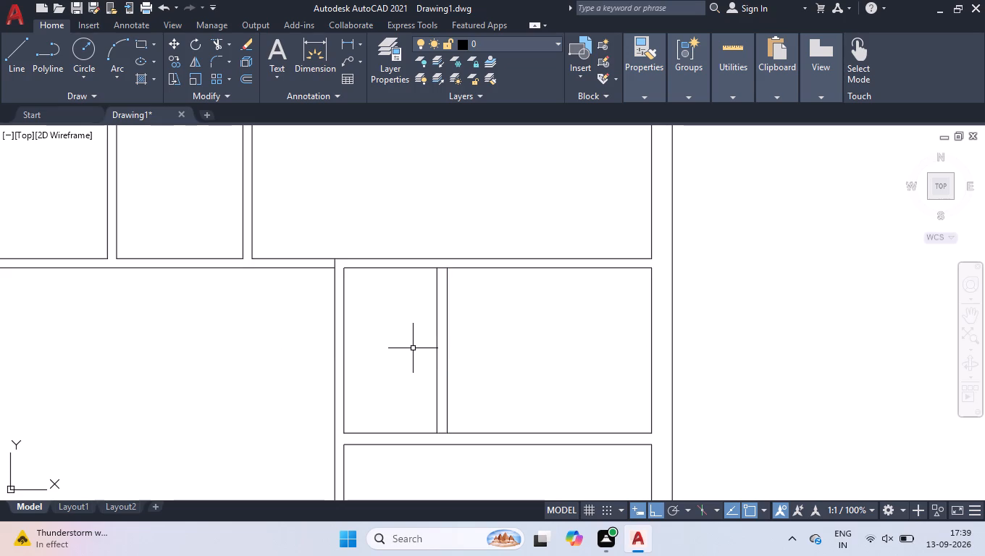
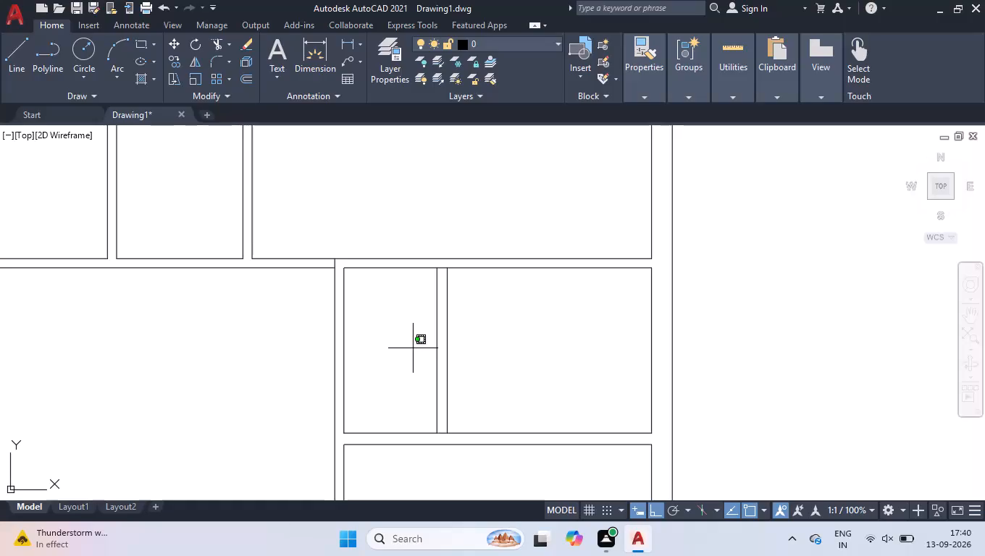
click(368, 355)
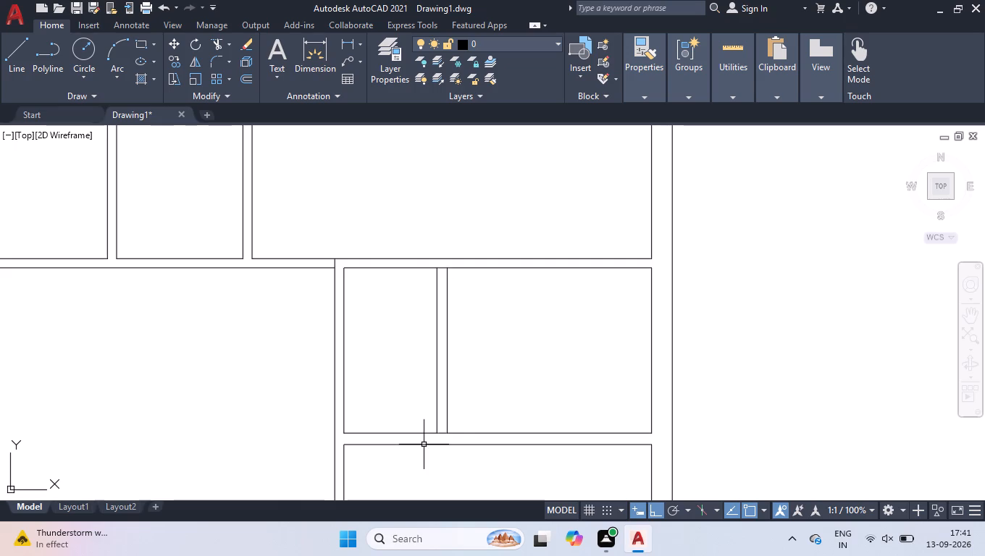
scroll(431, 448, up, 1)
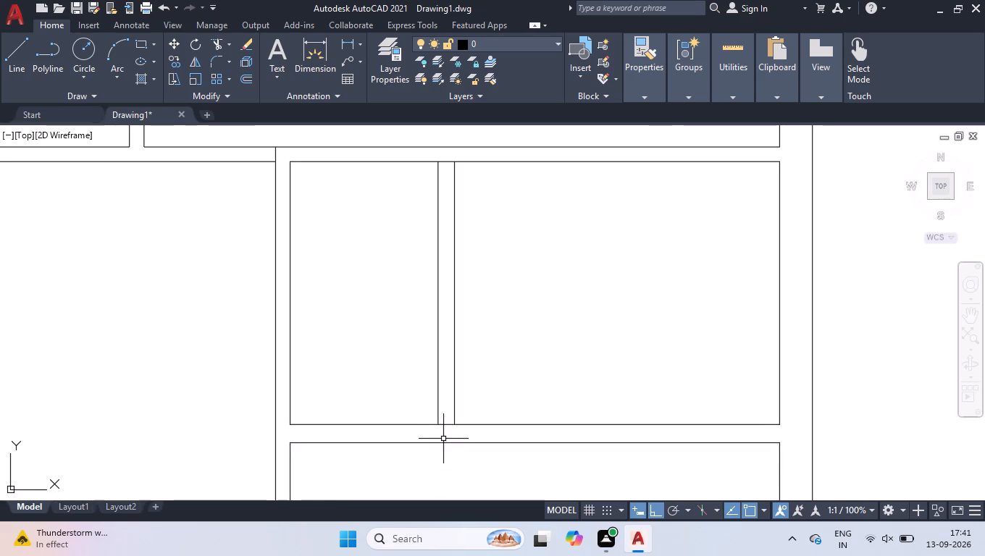
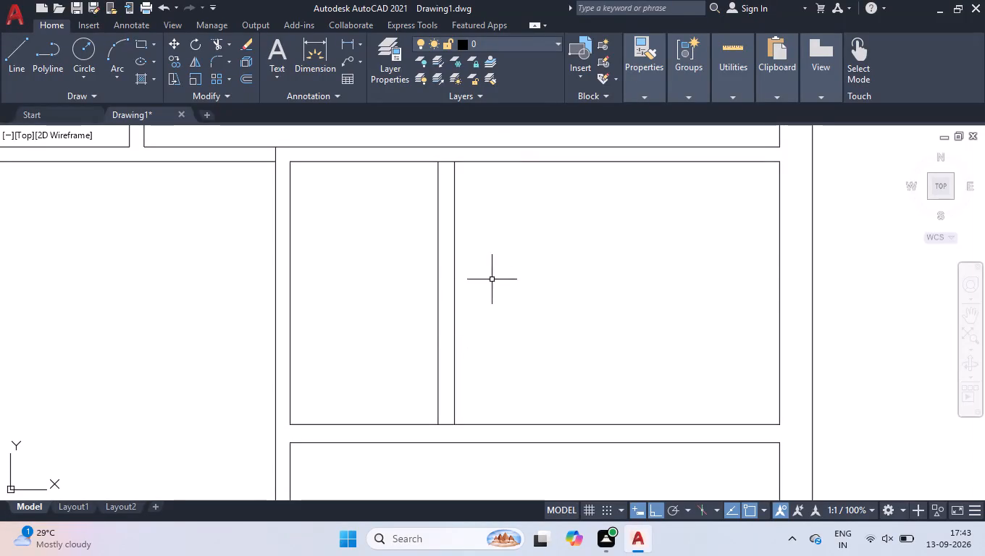
Trim the line pieces closing both ends of the vertical partition between the two small rooms below the upper-right room.
scroll(540, 271, down, 1)
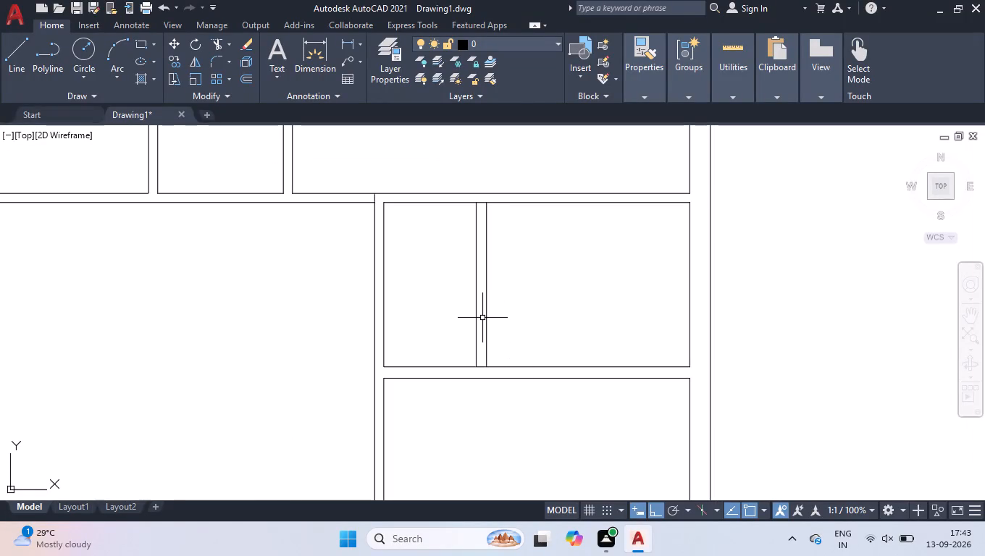
scroll(482, 318, up, 1)
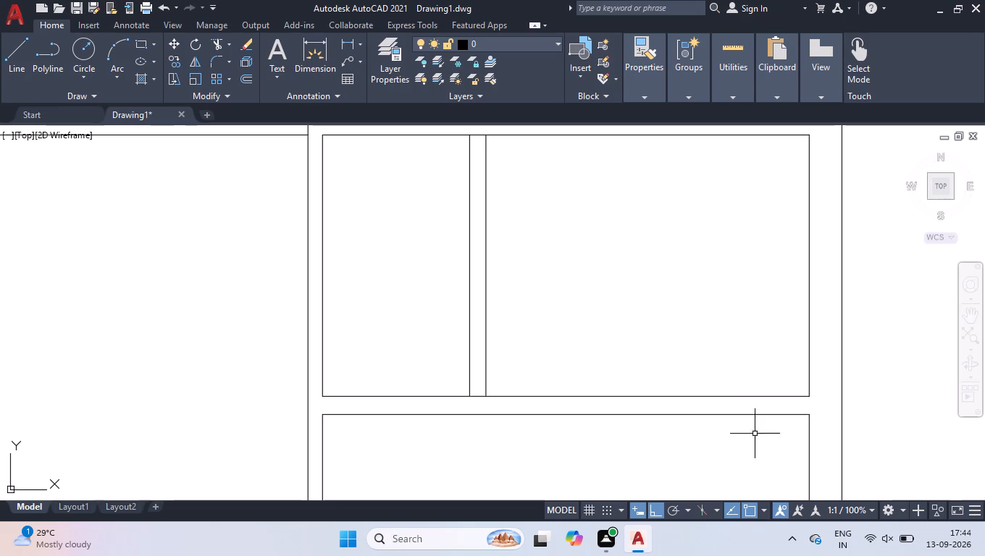
scroll(378, 407, down, 1)
scroll(483, 339, down, 2)
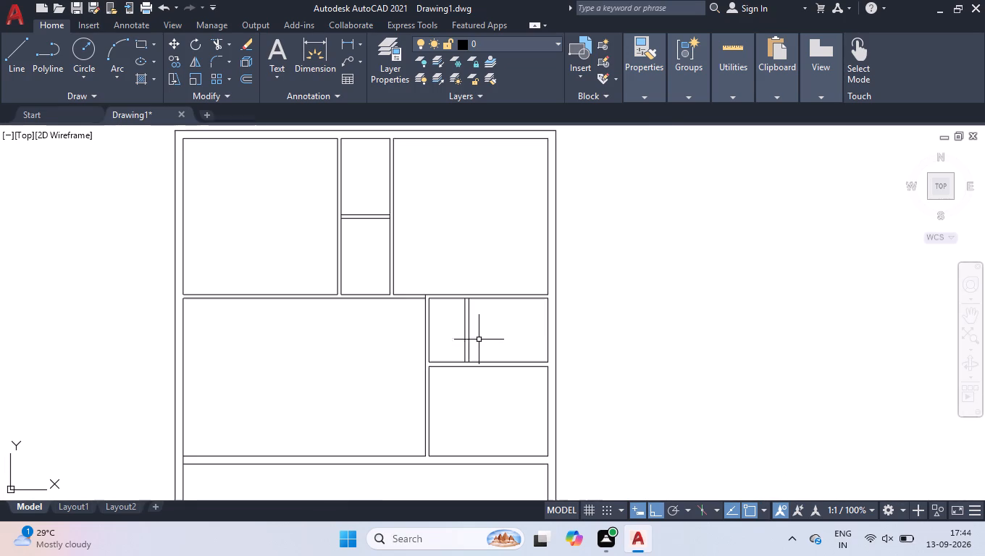
scroll(471, 345, up, 3)
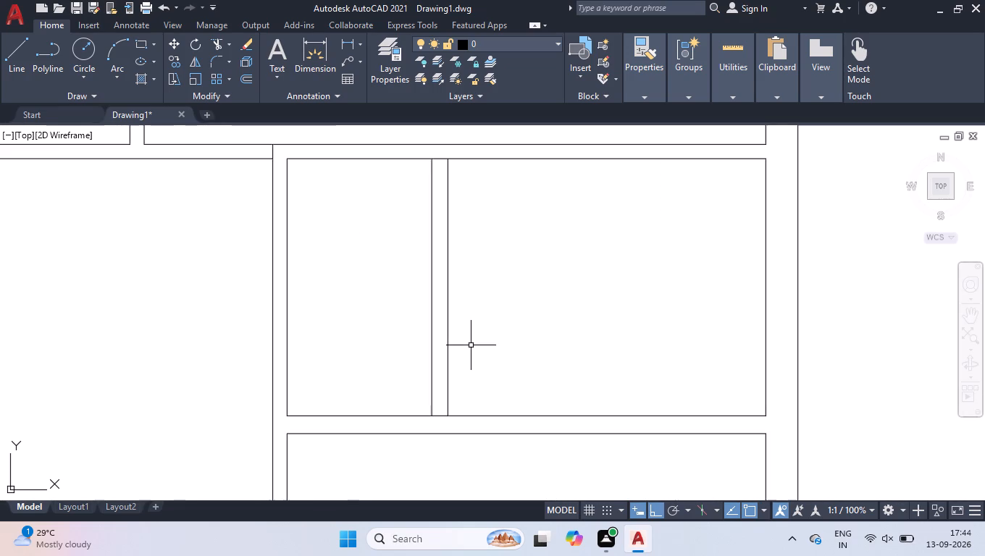
text(TR)
key(Return)
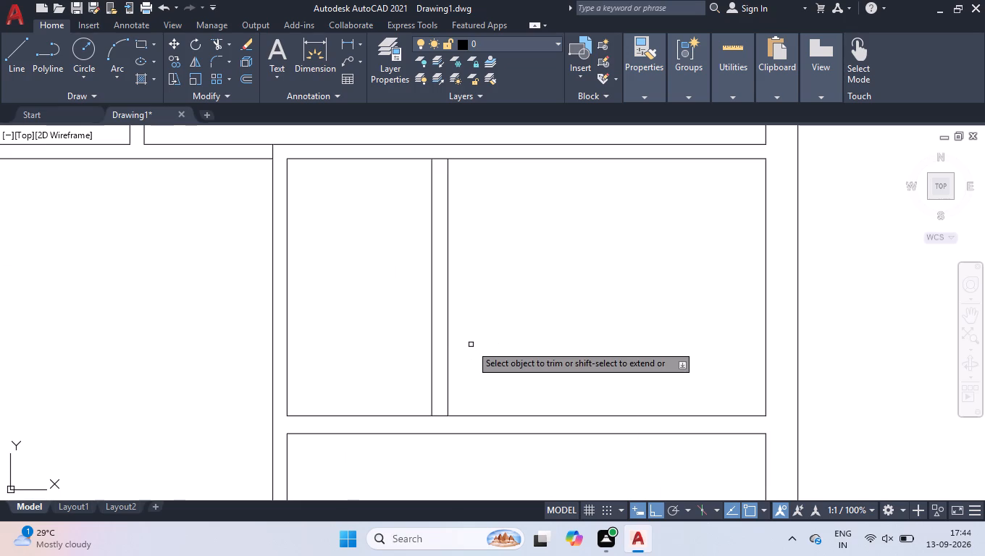
click(438, 152)
click(442, 426)
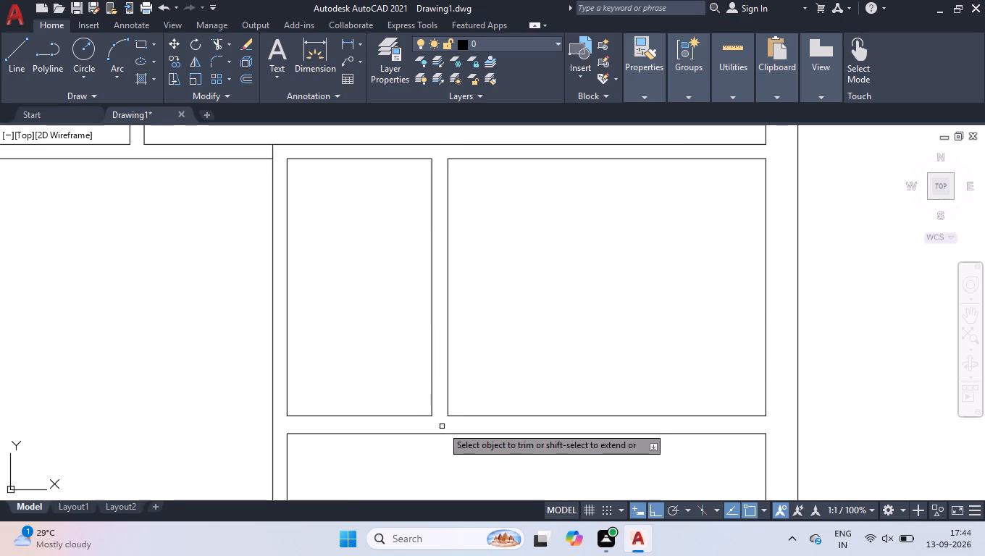
key(space)
Trim the line pieces closing both ends of the horizontal partition between the two narrow rooms at the plan's upper centre.
scroll(441, 401, down, 3)
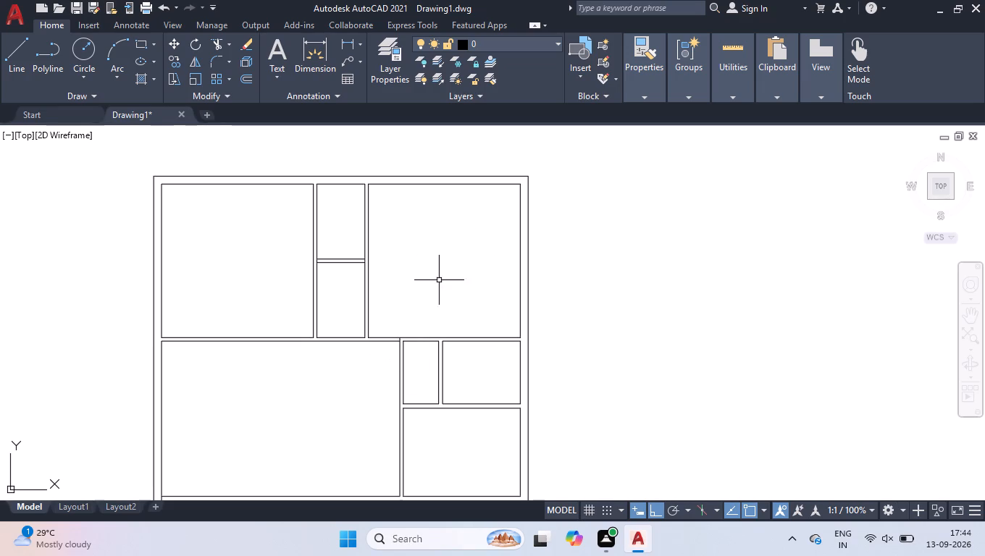
scroll(328, 250, up, 3)
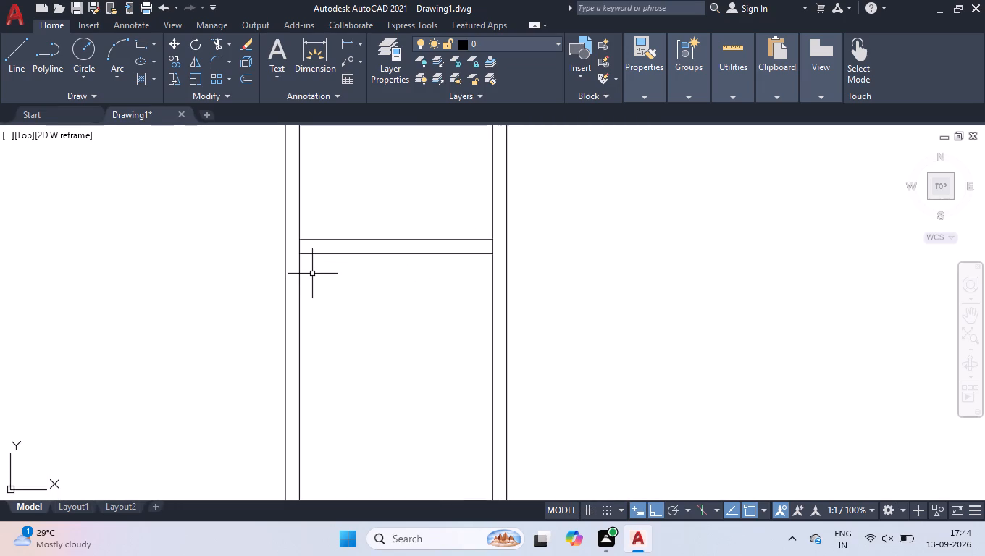
key(space)
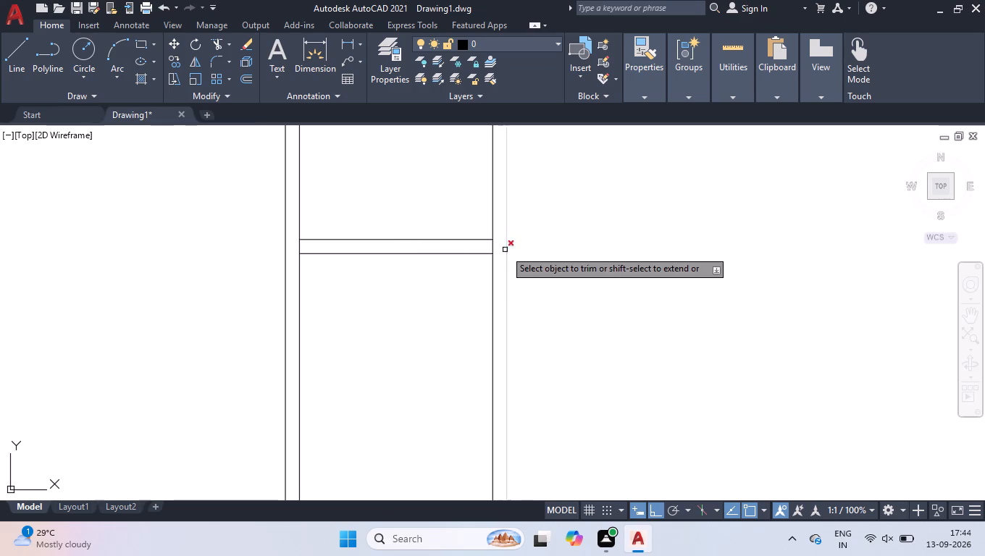
click(499, 248)
click(290, 247)
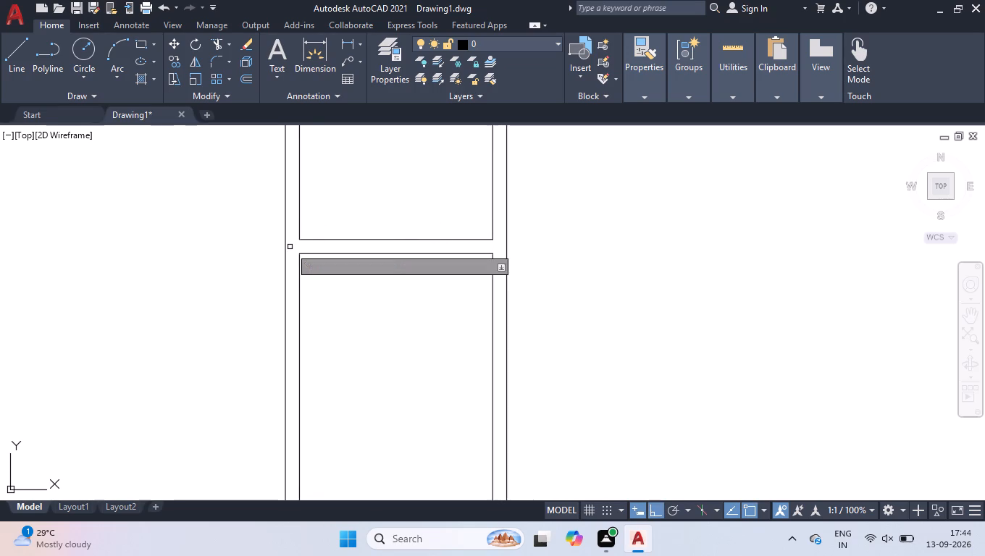
key(space)
Measure with a linear dimension from the upper-right room's lower-left corner to the large middle room's right wall line.
scroll(290, 247, down, 2)
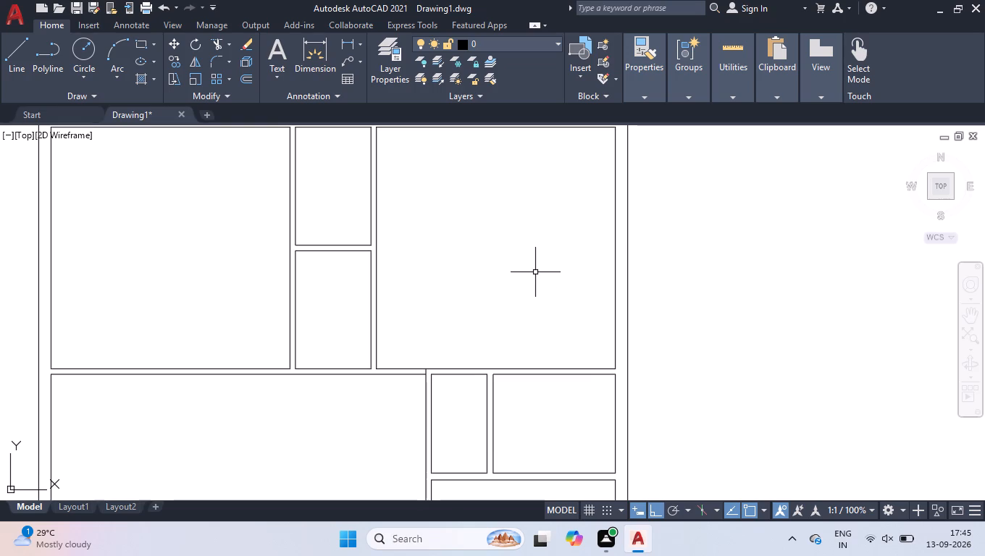
scroll(535, 272, down, 3)
scroll(526, 303, up, 1)
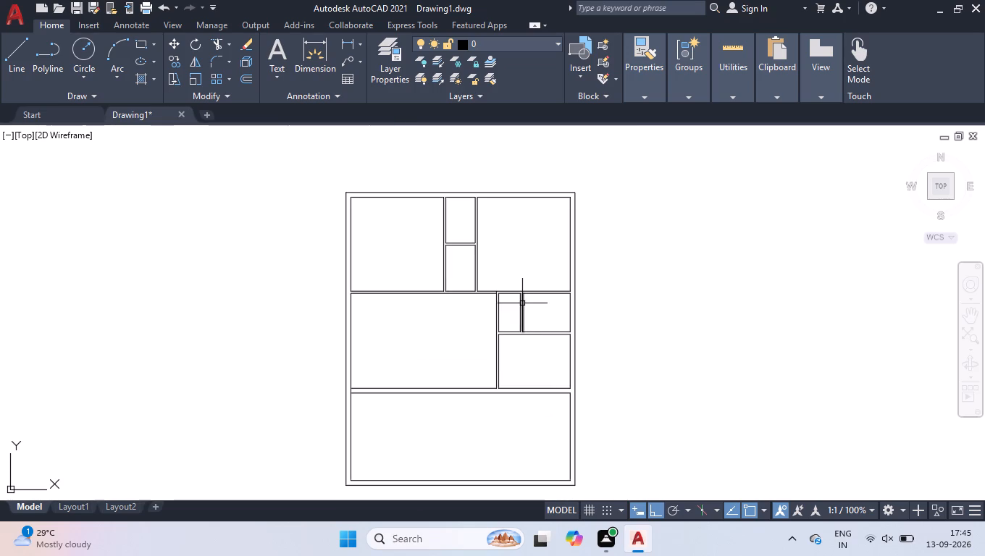
scroll(522, 303, up, 2)
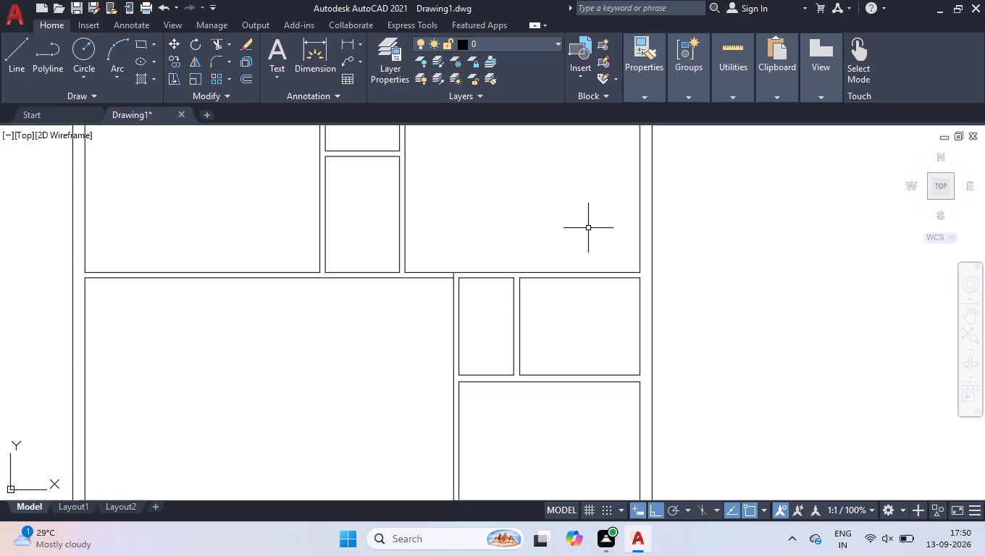
scroll(407, 283, up, 2)
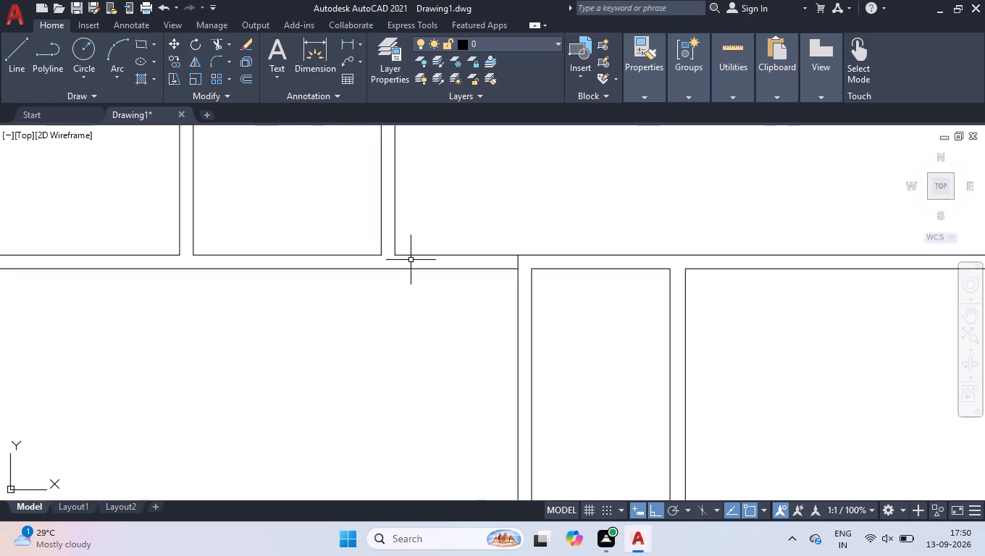
scroll(411, 260, up, 2)
text(DLI)
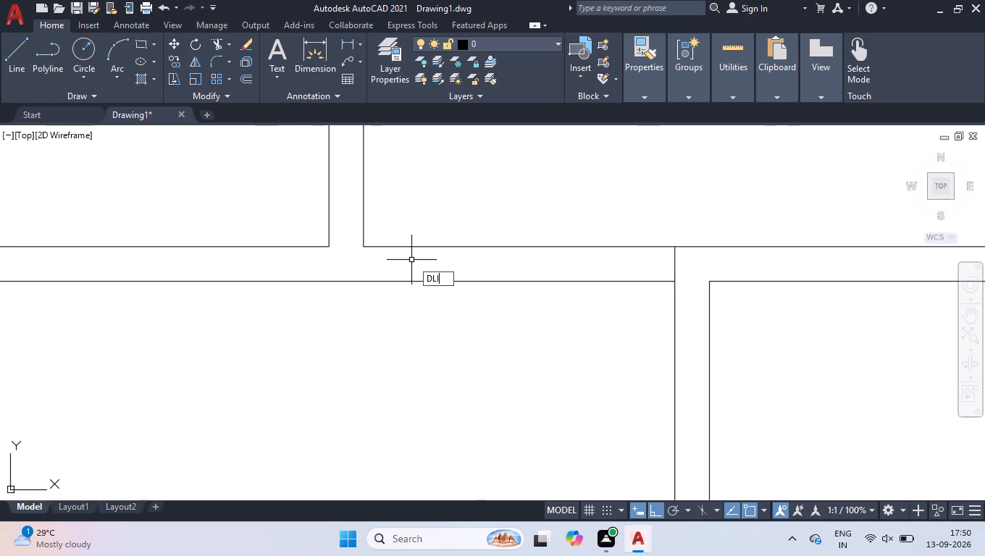
key(Return)
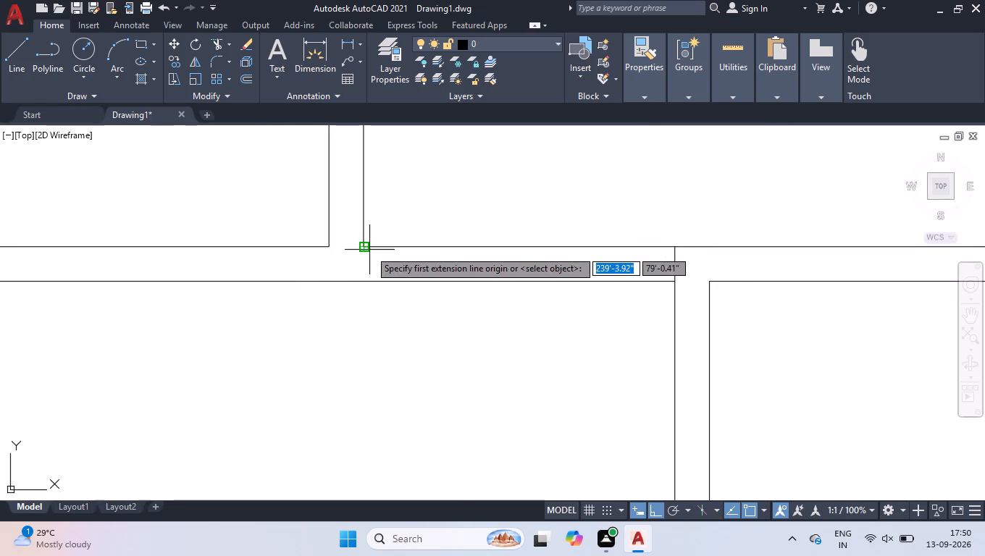
click(365, 248)
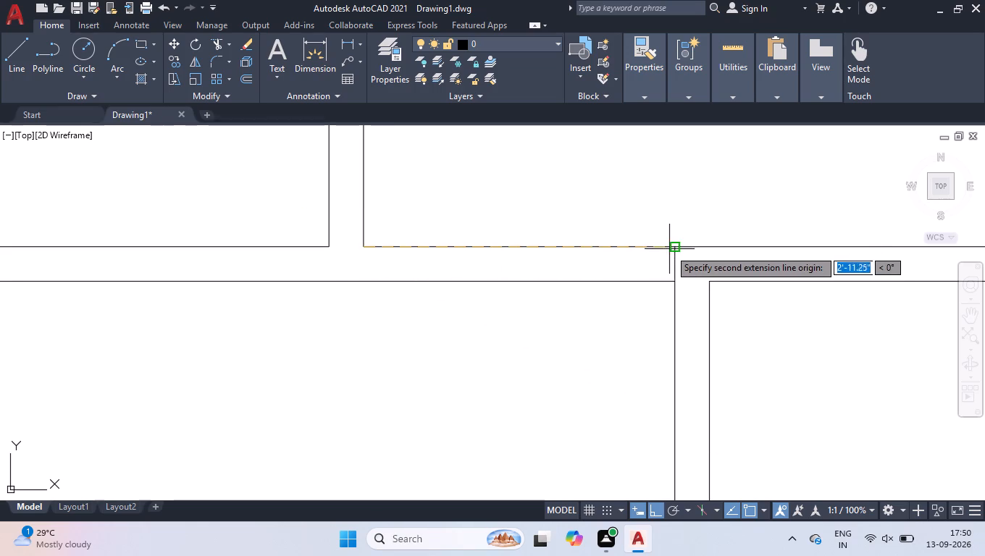
click(672, 248)
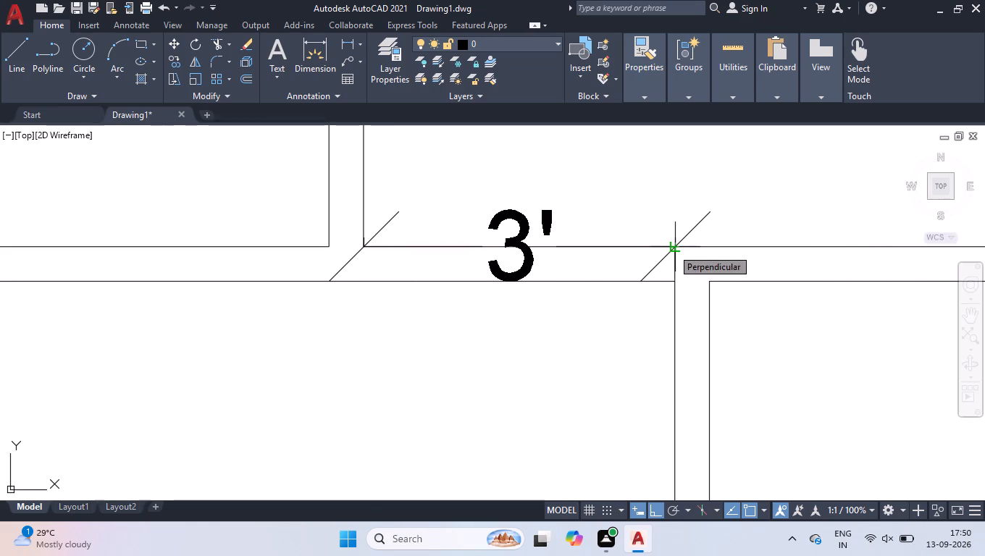
key(space)
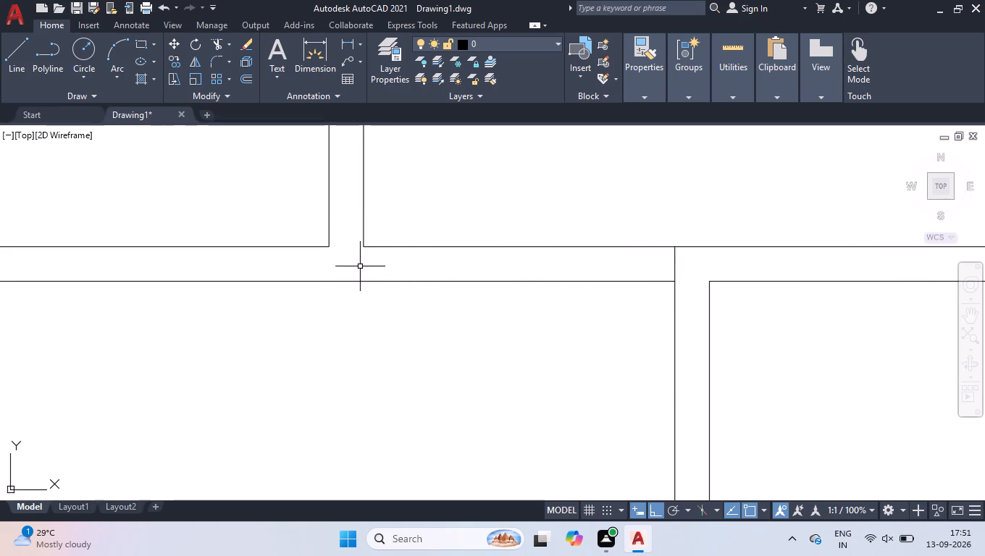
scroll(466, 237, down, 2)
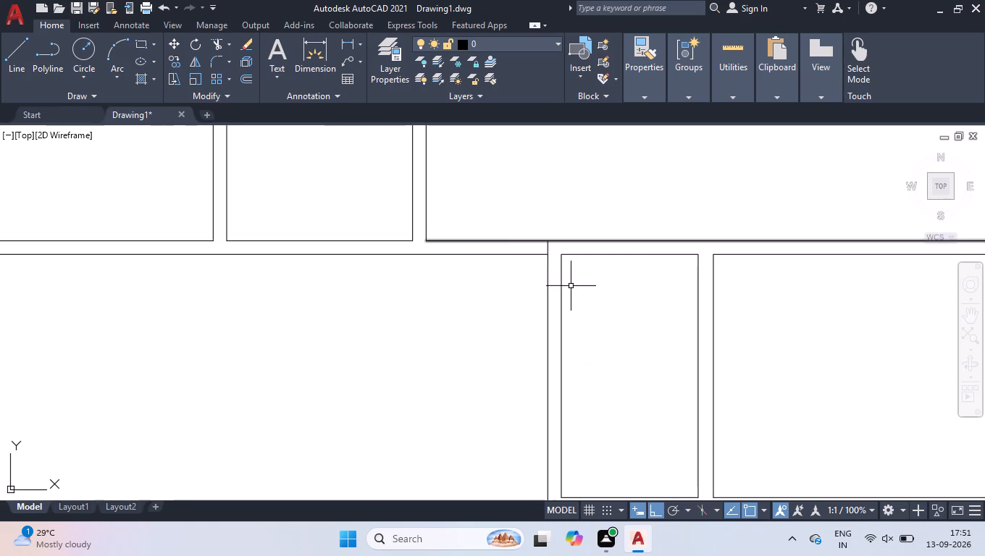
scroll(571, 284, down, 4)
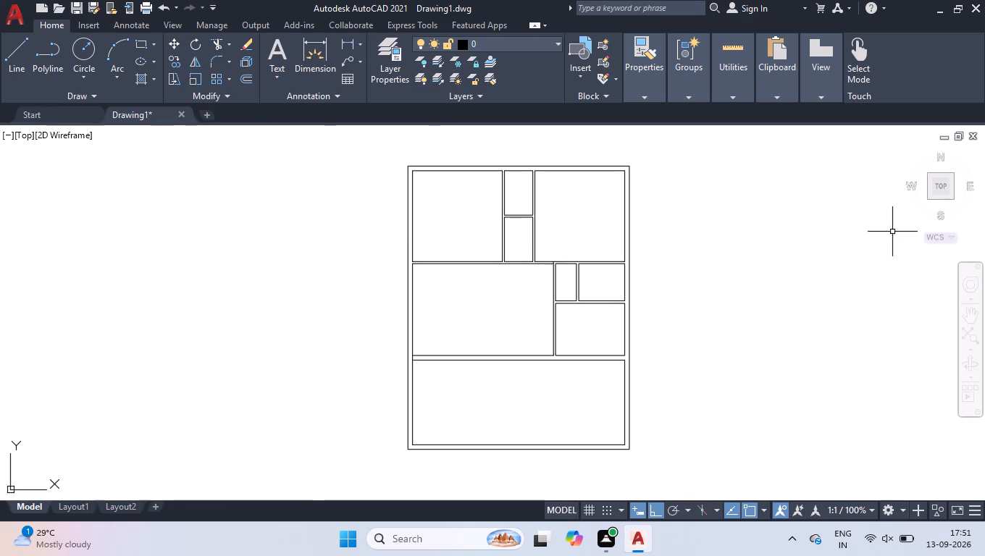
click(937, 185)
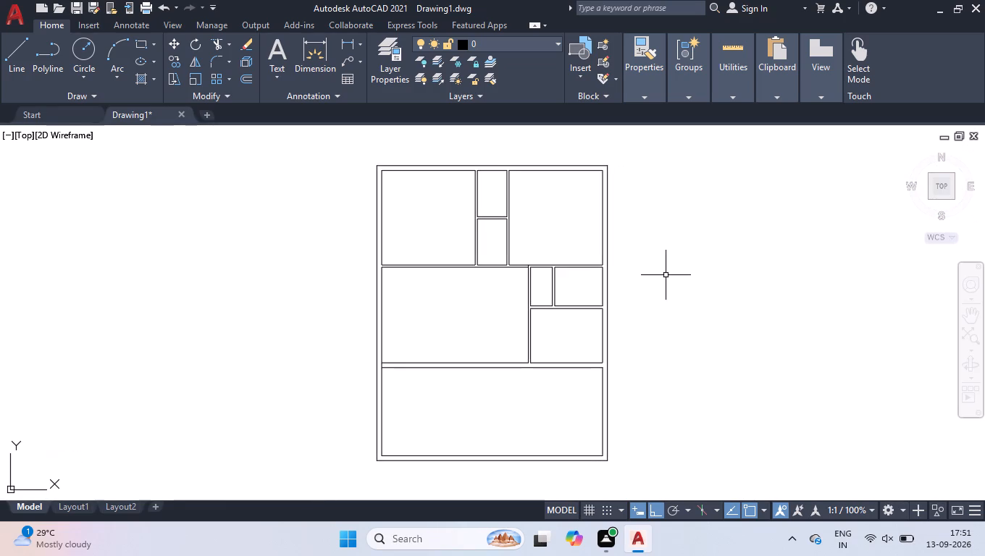
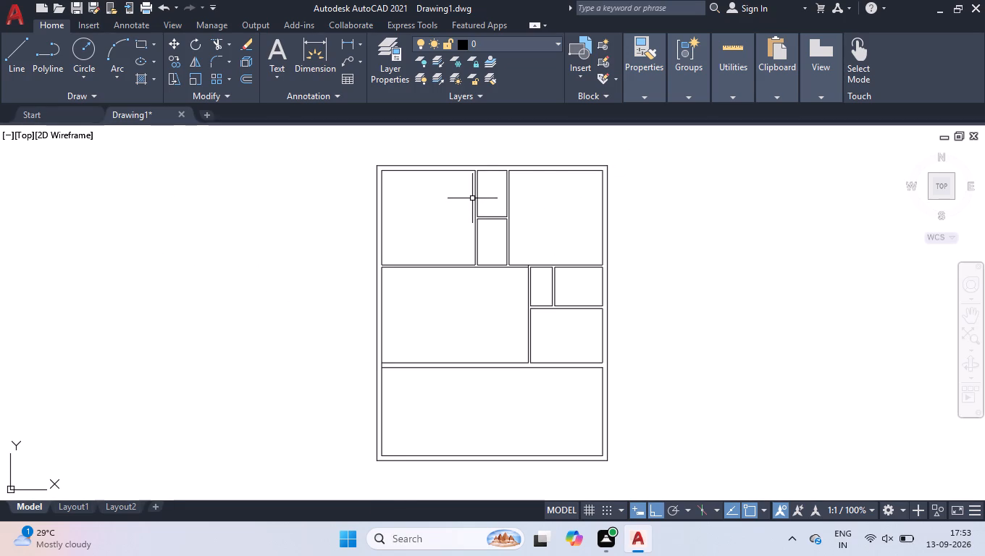
Stretch the upper-left room's right wall line down 4" to the top line of the large middle room.
scroll(486, 197, up, 2)
scroll(445, 375, up, 1)
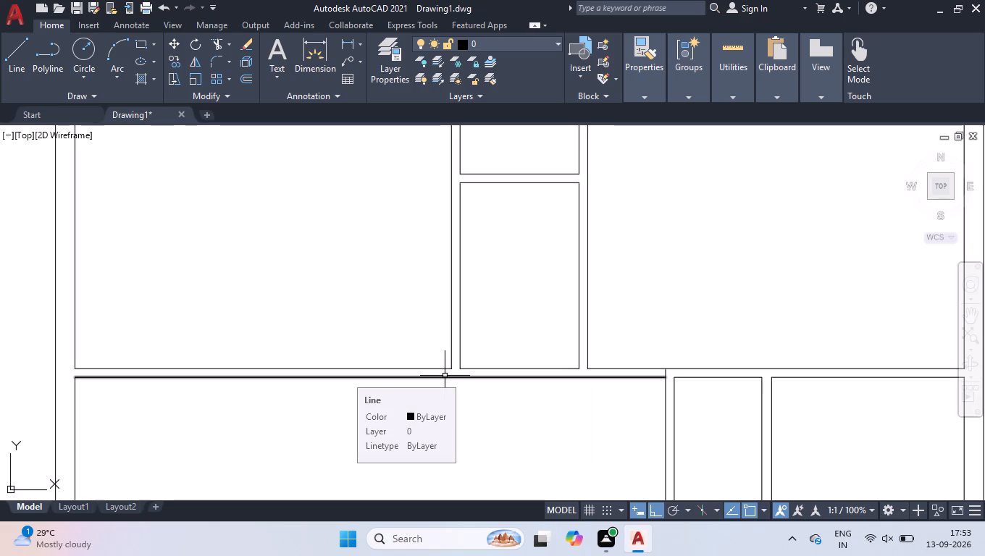
click(452, 365)
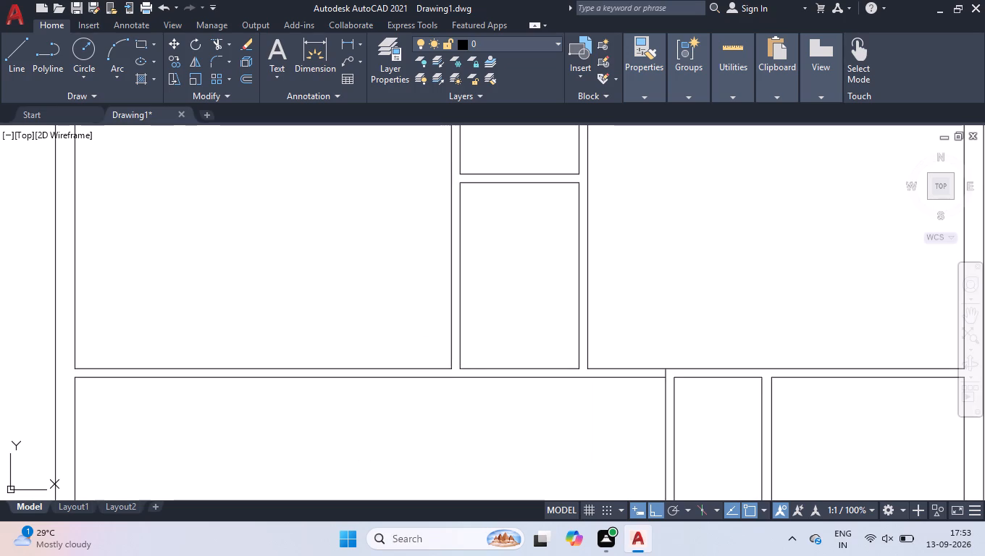
scroll(446, 370, up, 5)
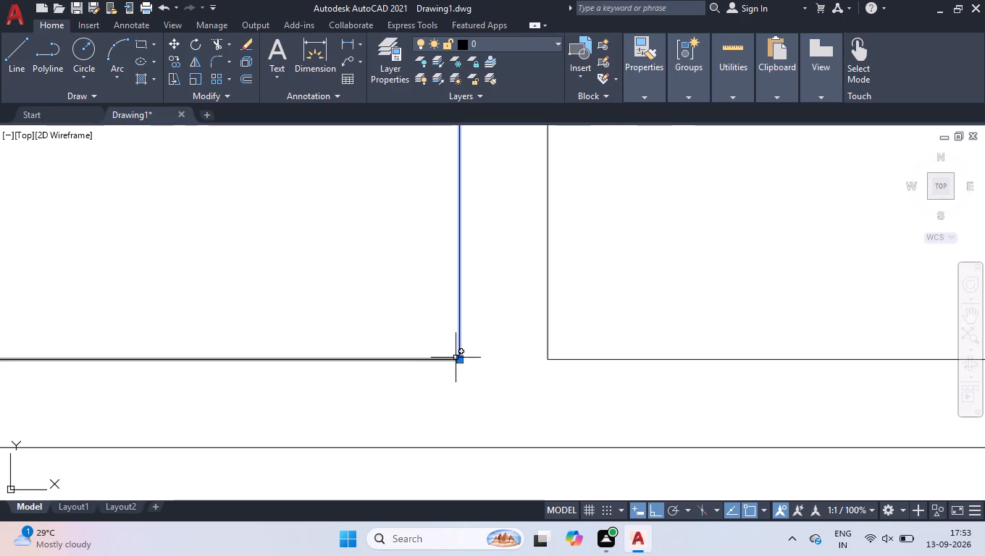
click(459, 360)
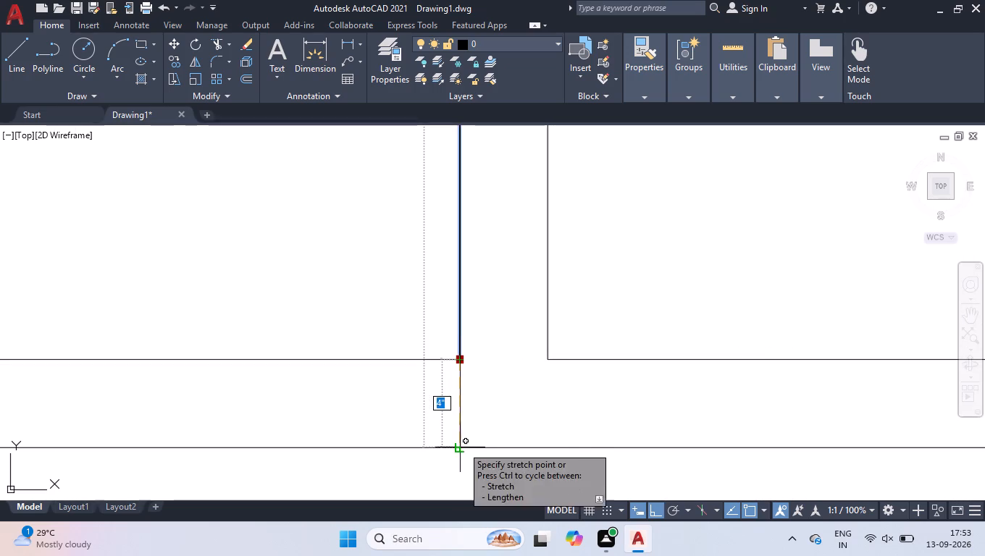
click(462, 446)
right_click(445, 424)
click(471, 313)
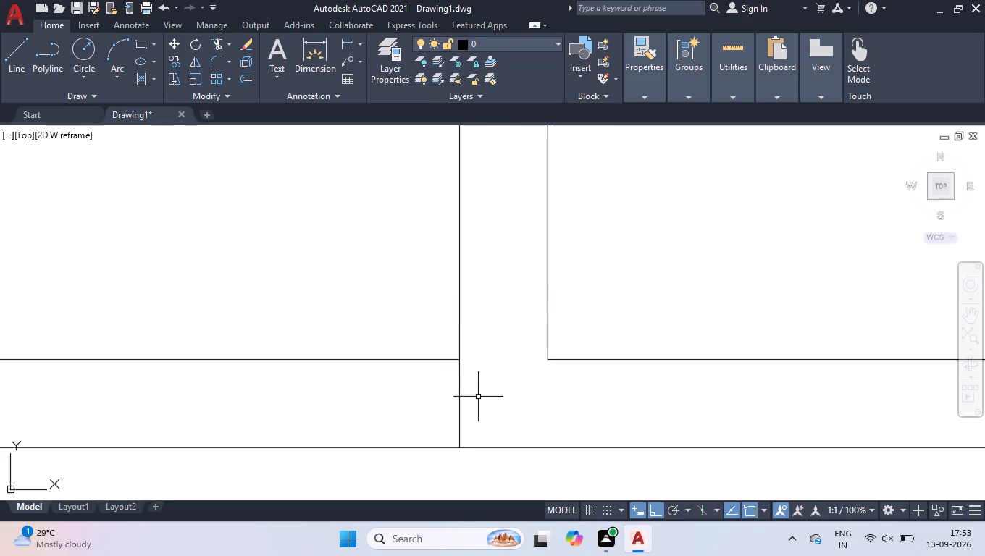
Draw a short vertical line across the wall below the upper-left room, at that room's lower-right corner.
scroll(479, 409, down, 7)
scroll(482, 450, up, 1)
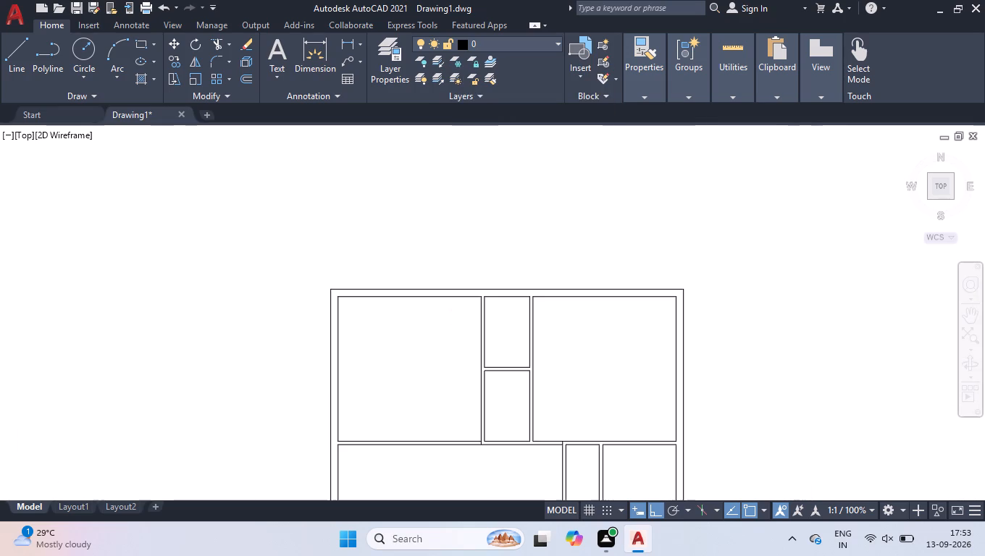
scroll(482, 450, up, 1)
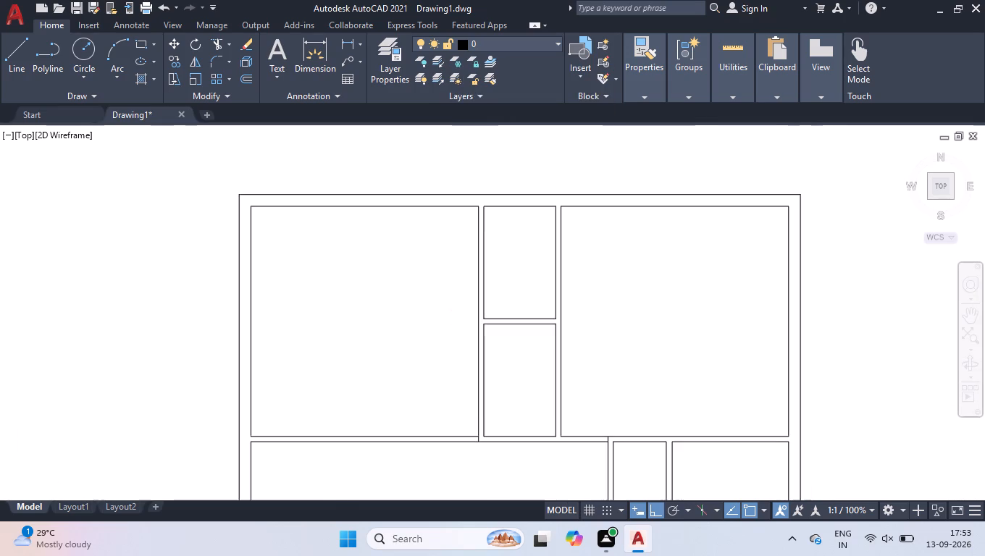
scroll(406, 437, up, 1)
key(l)
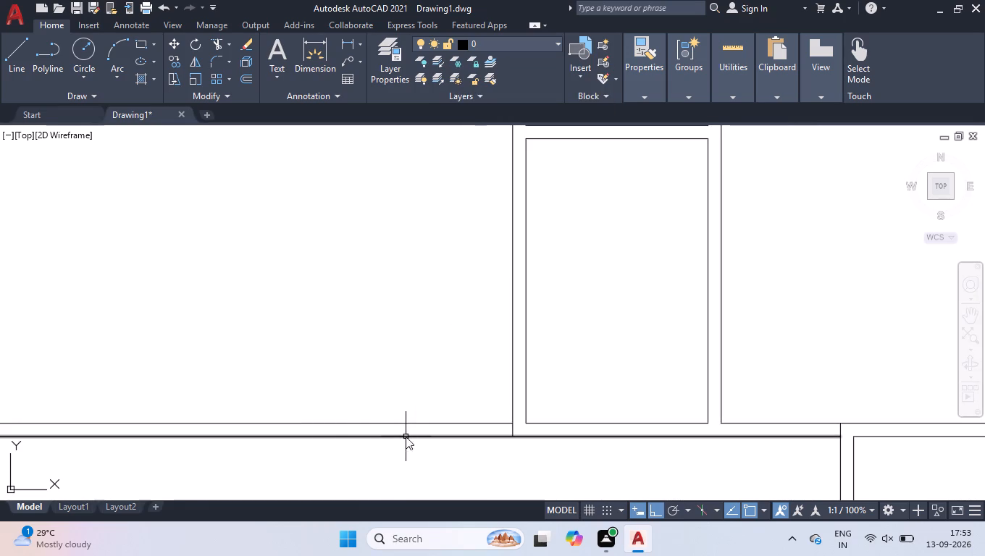
key(Return)
scroll(515, 438, up, 1)
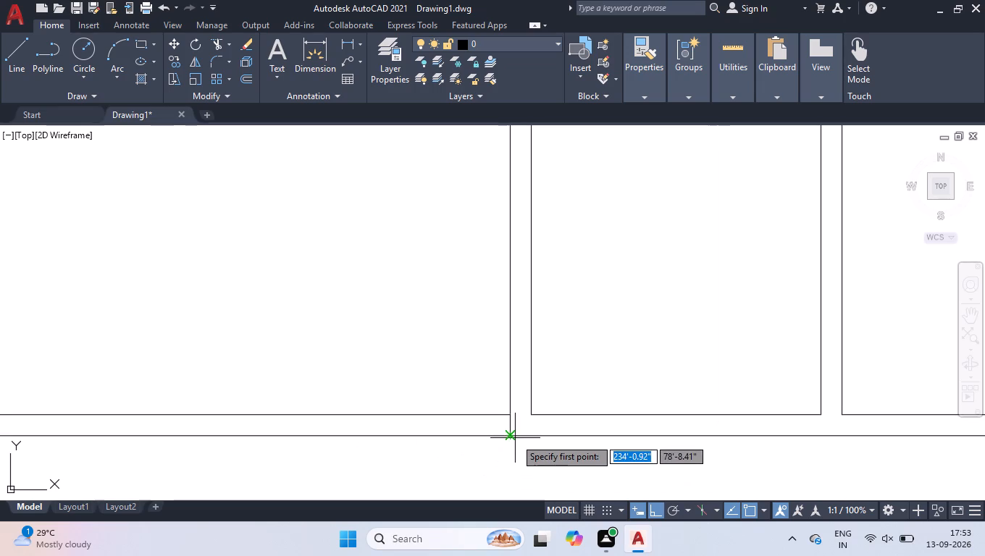
click(509, 439)
click(507, 416)
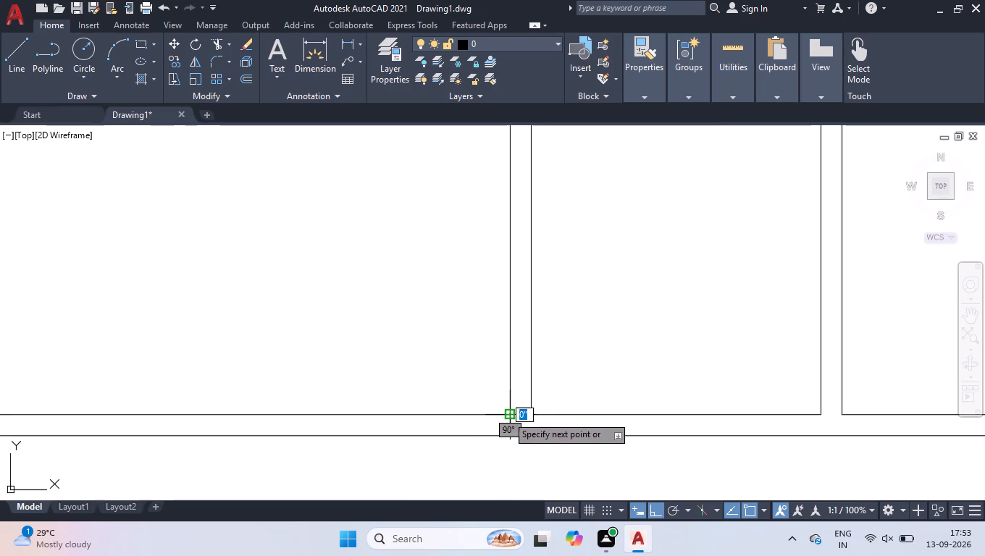
key(space)
Move the short vertical line 3' to the left along the wall below the upper-left room.
click(497, 384)
click(537, 496)
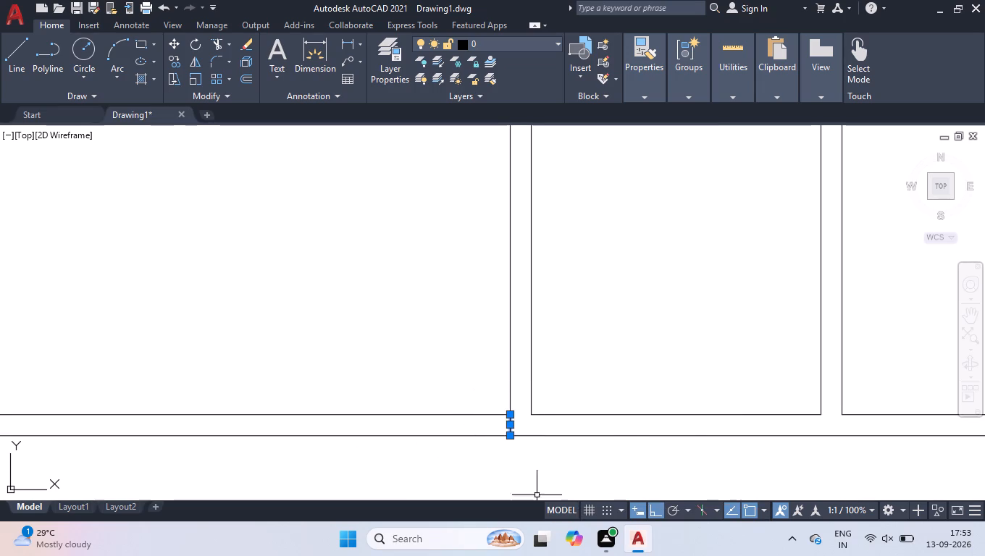
scroll(465, 455, up, 2)
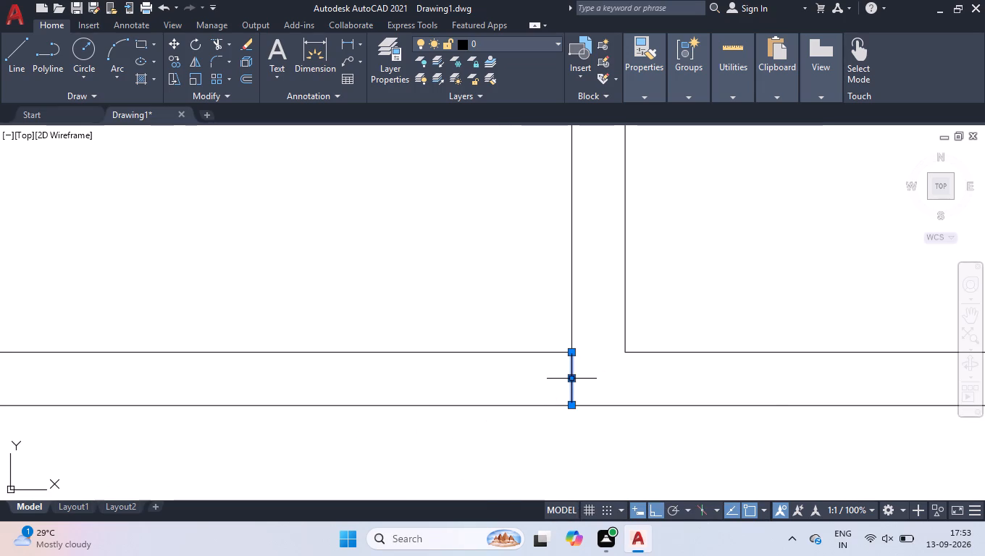
click(573, 378)
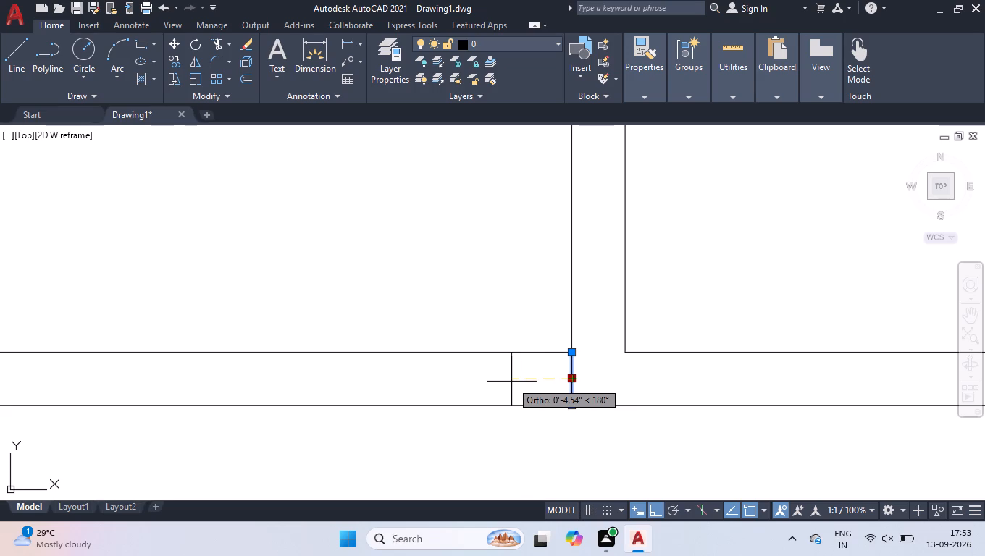
text(3')
key(Return)
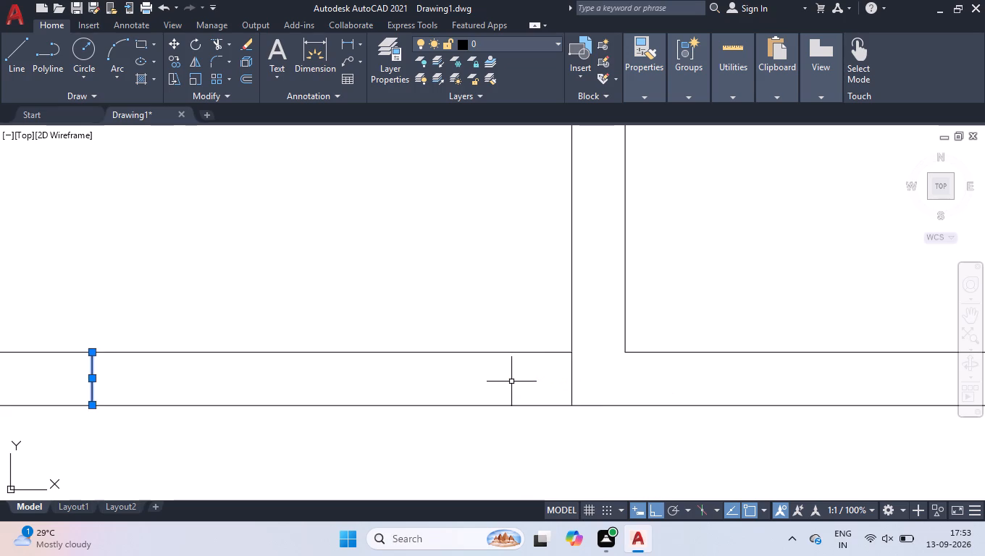
key(Return)
key(Return)
key(Return)
Trim both wall lines between the short jamb line and the upper-left room's right wall to open a 3' doorway.
text(TR)
key(Return)
click(523, 334)
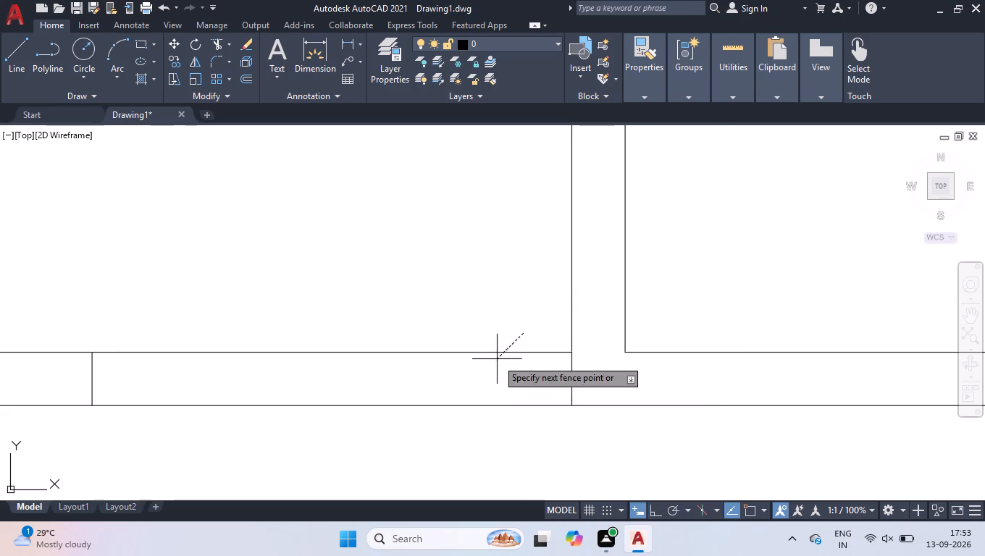
click(343, 456)
key(space)
Stretch the upper narrow room's bottom line left across the partition to the upper-left room's right wall line.
scroll(373, 397, down, 4)
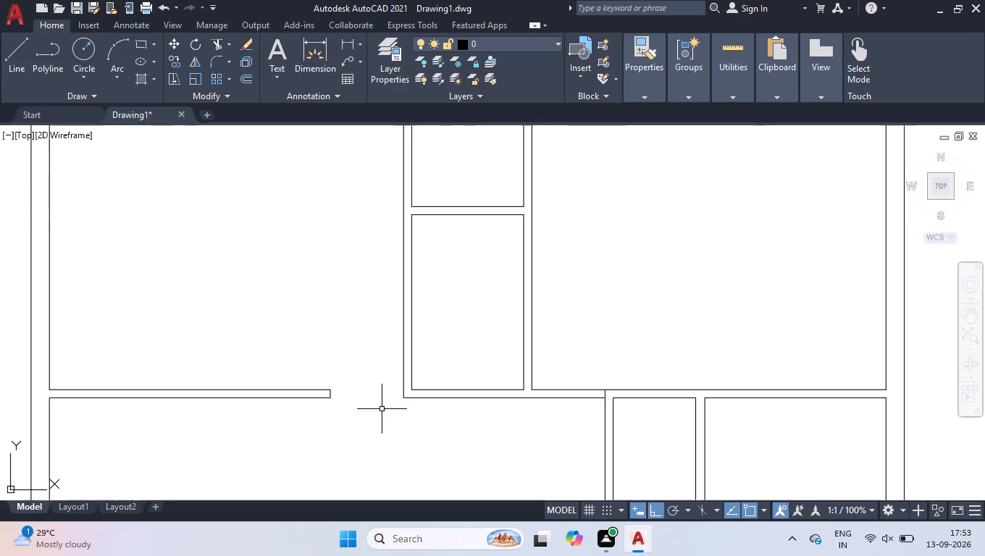
scroll(428, 425, down, 2)
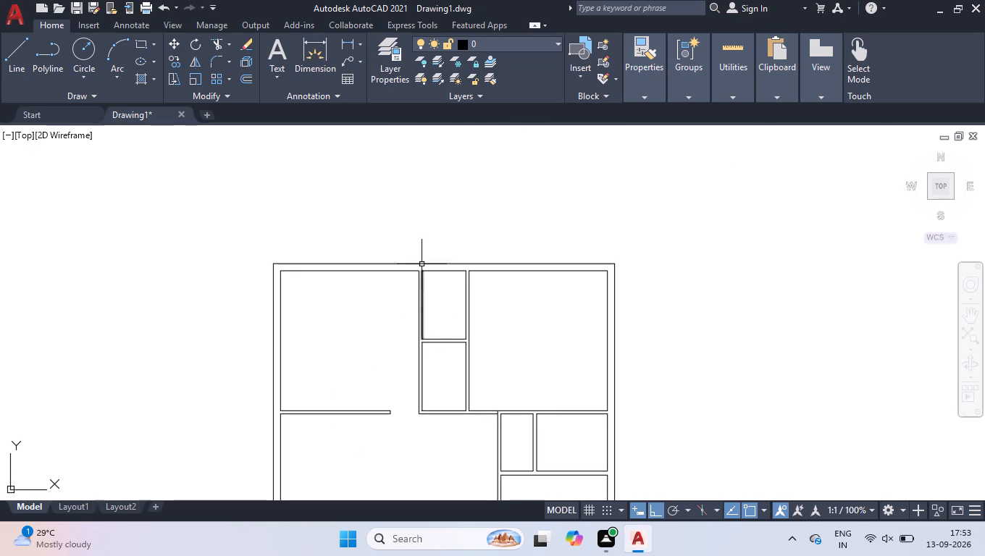
scroll(419, 339, up, 4)
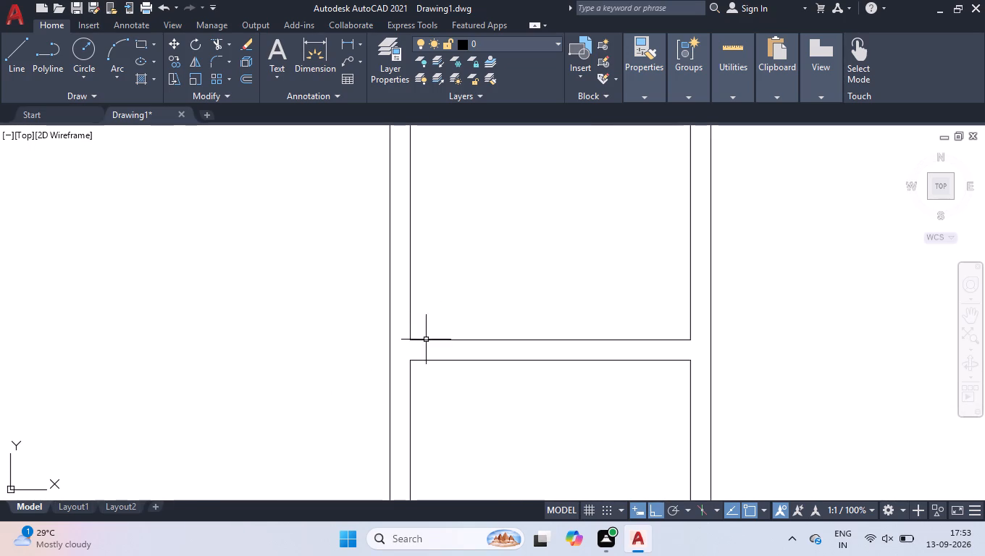
click(427, 341)
scroll(395, 331, up, 3)
click(449, 374)
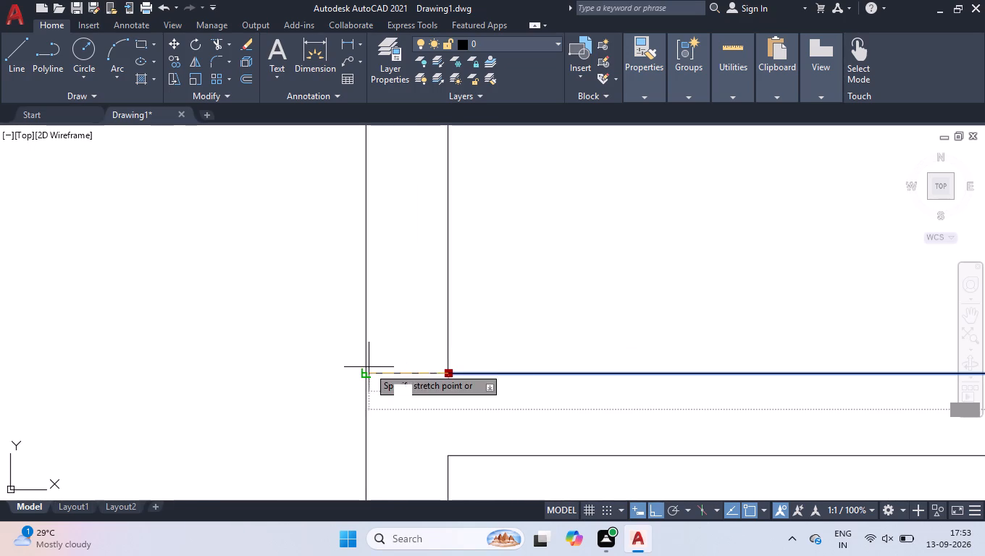
click(363, 373)
right_click(271, 340)
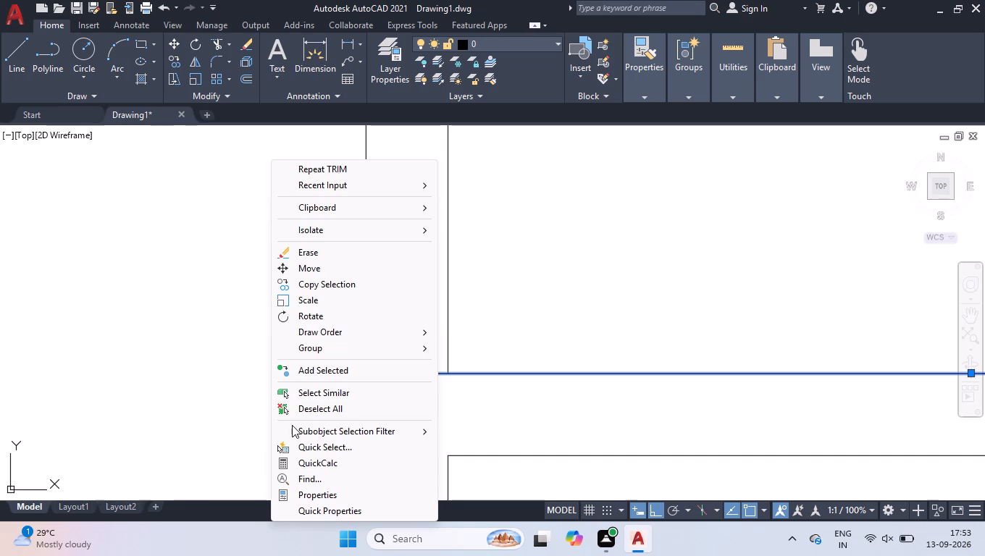
click(292, 413)
Draw a short horizontal line across the partition at the upper narrow room's lower-left corner.
key(l)
key(Return)
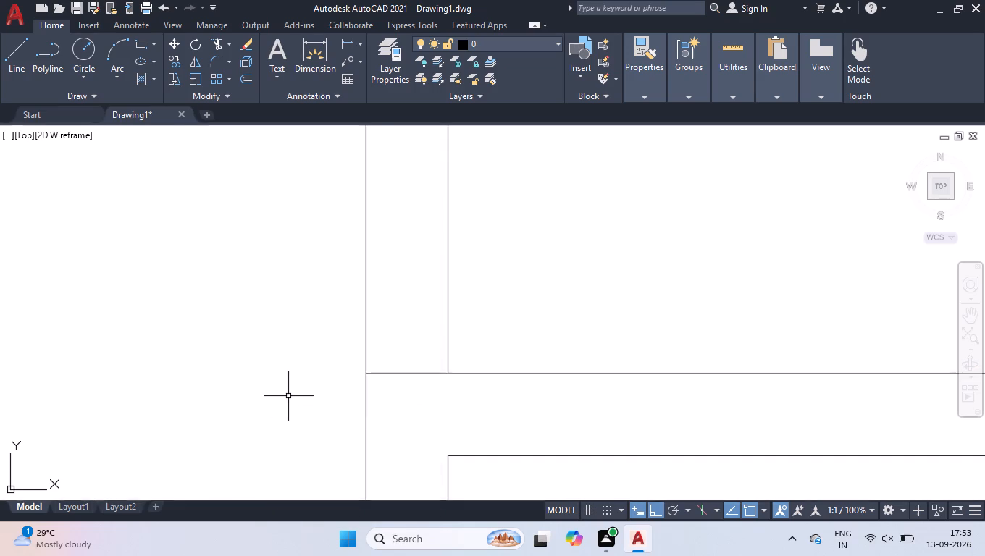
click(370, 375)
click(450, 370)
key(space)
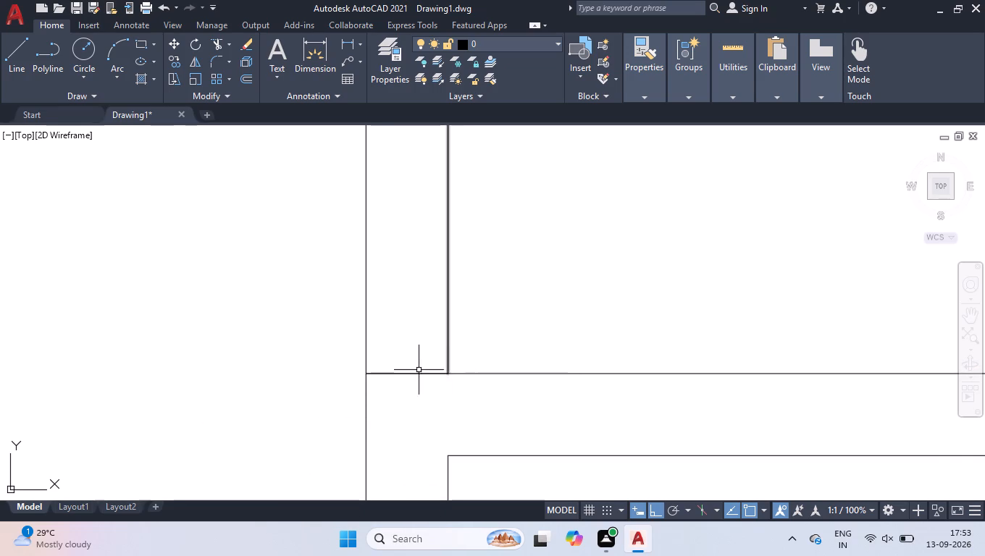
Move the short horizontal line 2'8" up along the partition between the upper-left and upper narrow rooms.
click(293, 356)
click(501, 406)
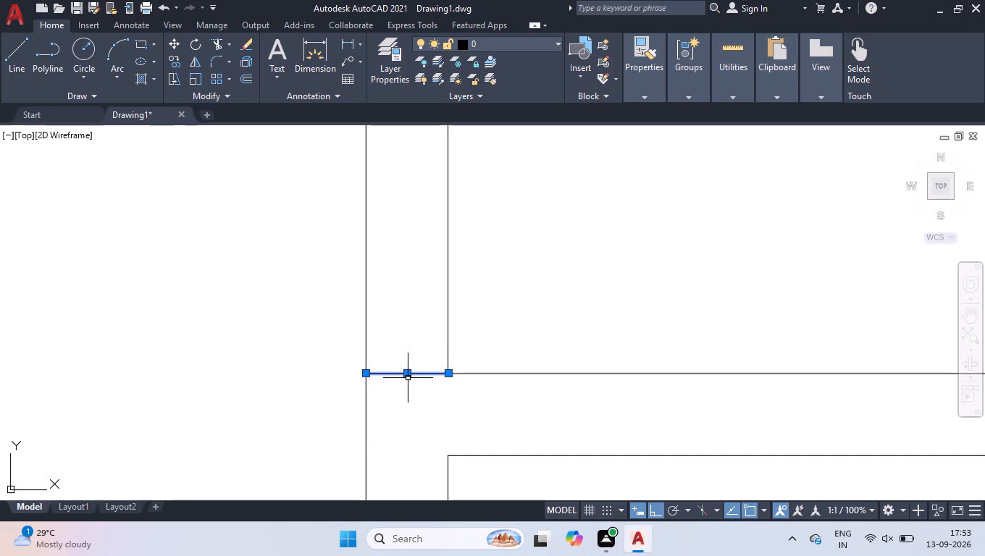
click(408, 377)
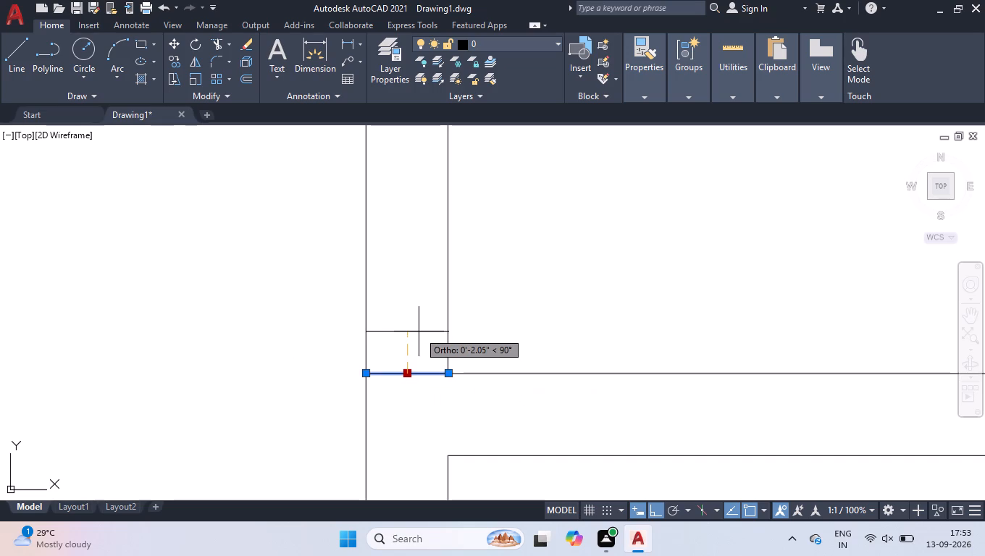
text(2'8)
key(Return)
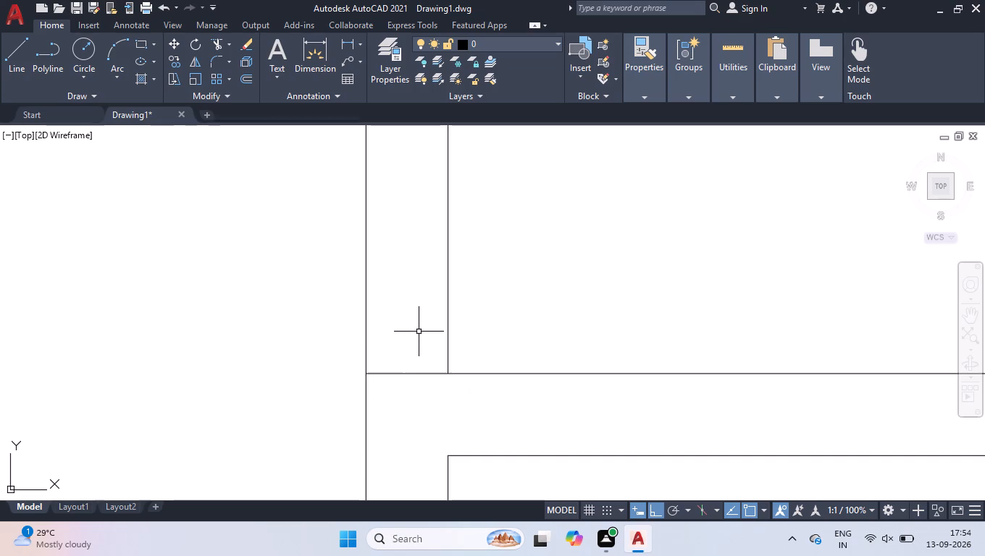
key(space)
key(space)
key(space)
Trim both partition lines below the moved jamb line to open a 2'8" doorway between the upper-left and upper narrow rooms.
scroll(419, 332, down, 3)
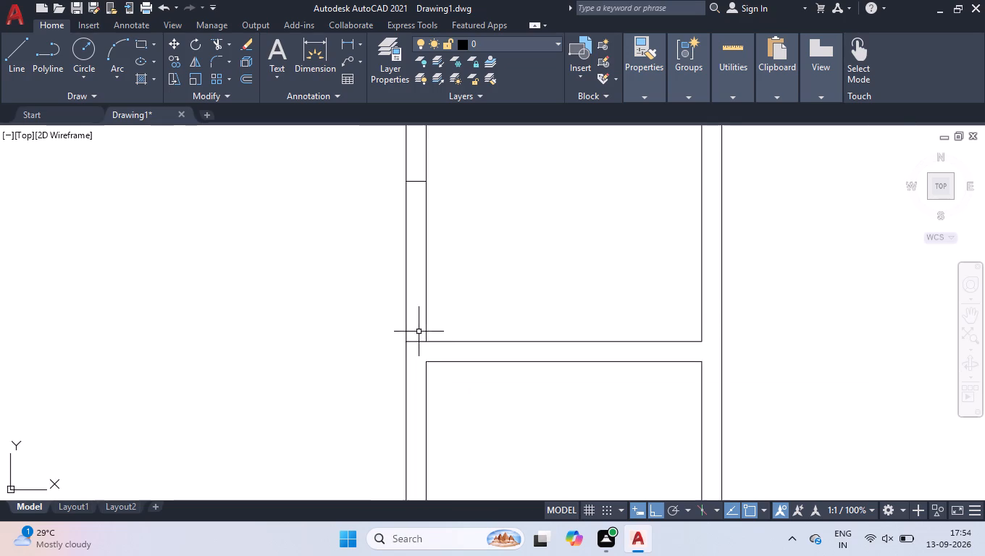
scroll(429, 359, down, 1)
scroll(446, 278, down, 2)
scroll(443, 269, up, 2)
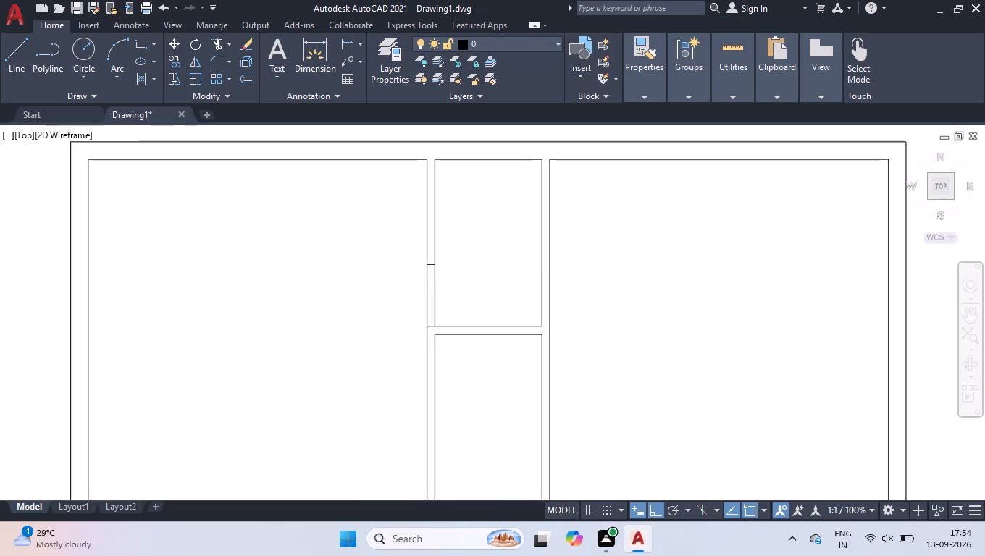
scroll(443, 269, down, 2)
text(TR)
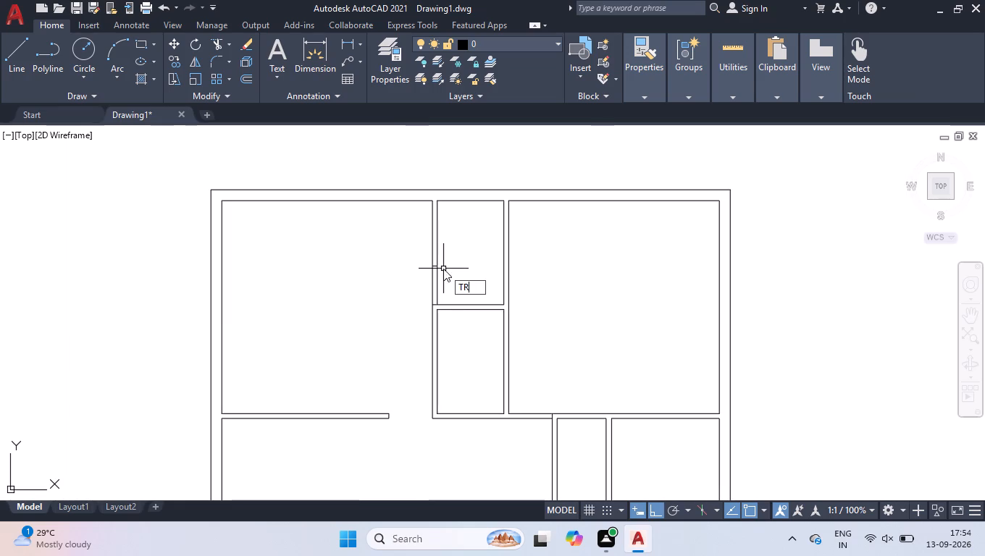
key(space)
click(445, 282)
click(394, 291)
key(space)
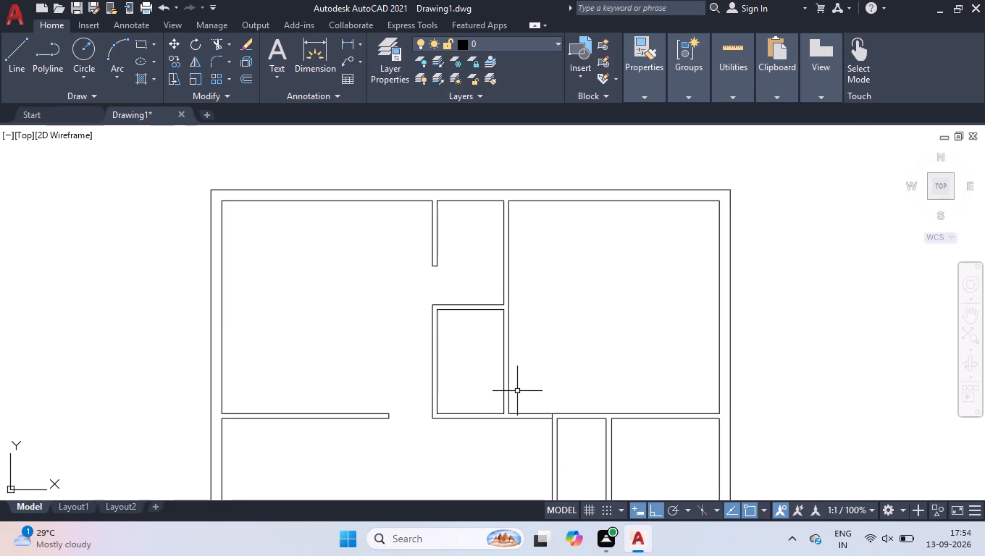
Stretch the lower narrow room's top line right across the partition to the upper-right room's left wall line.
scroll(514, 387, up, 1)
click(476, 266)
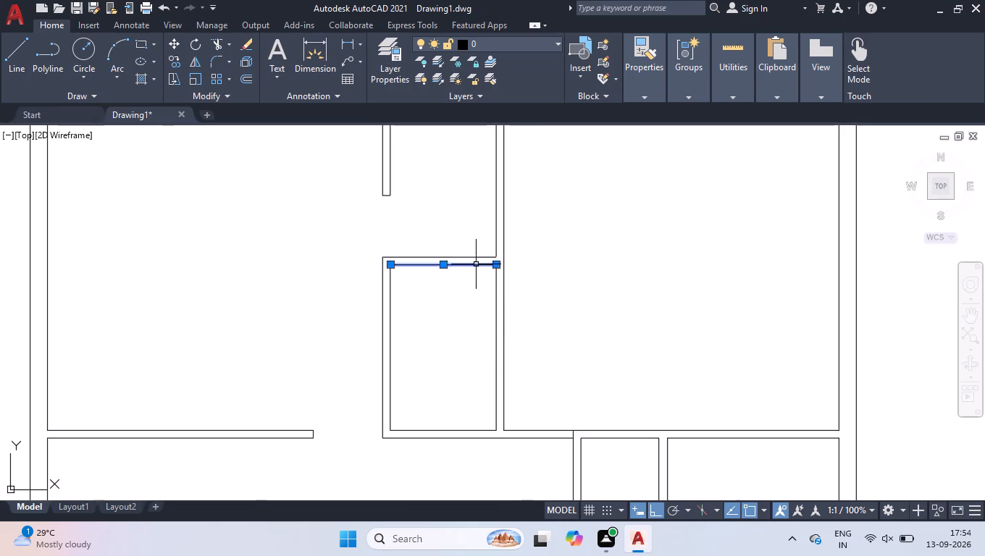
scroll(476, 264, up, 5)
click(540, 292)
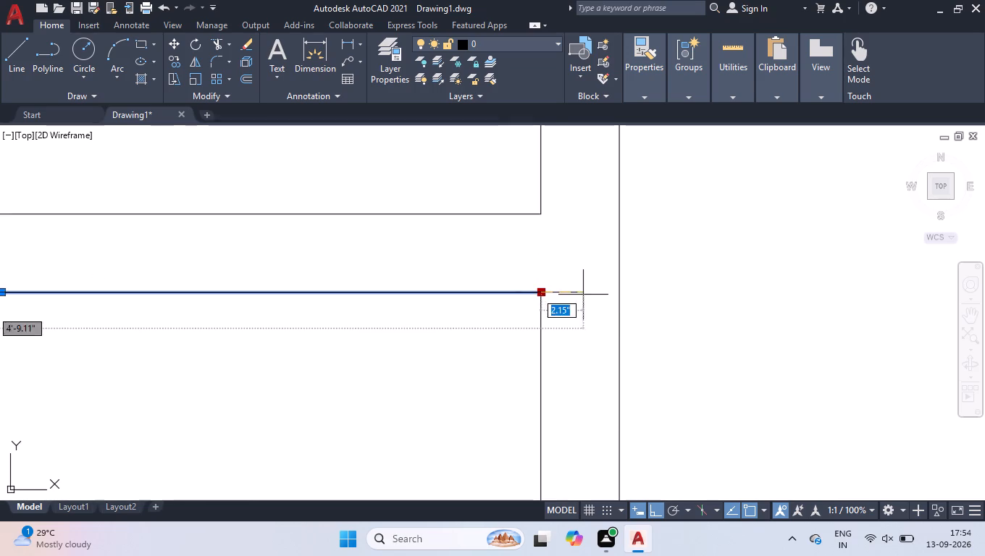
click(616, 295)
right_click(465, 313)
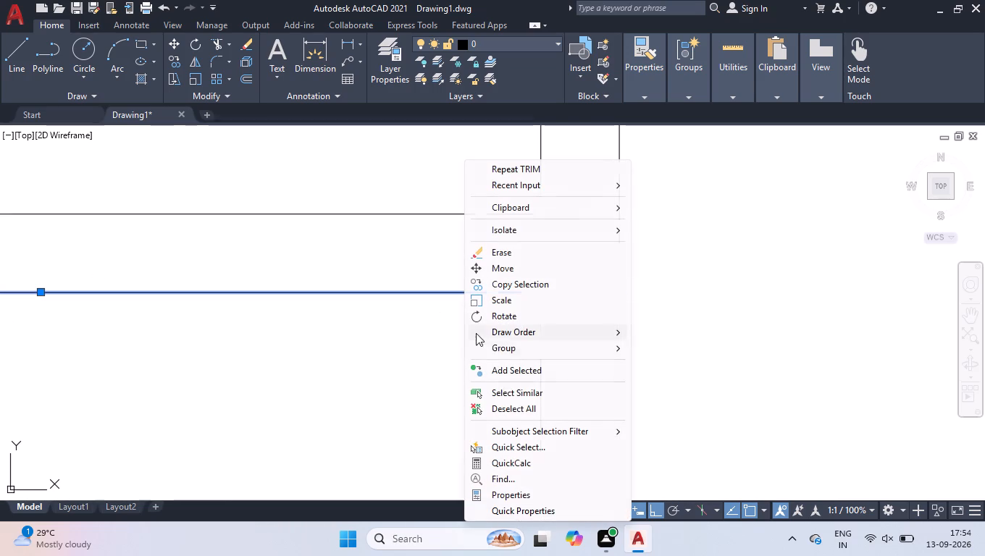
click(509, 411)
Draw a short horizontal line across the right partition at the lower narrow room's upper-right corner.
key(l)
key(Return)
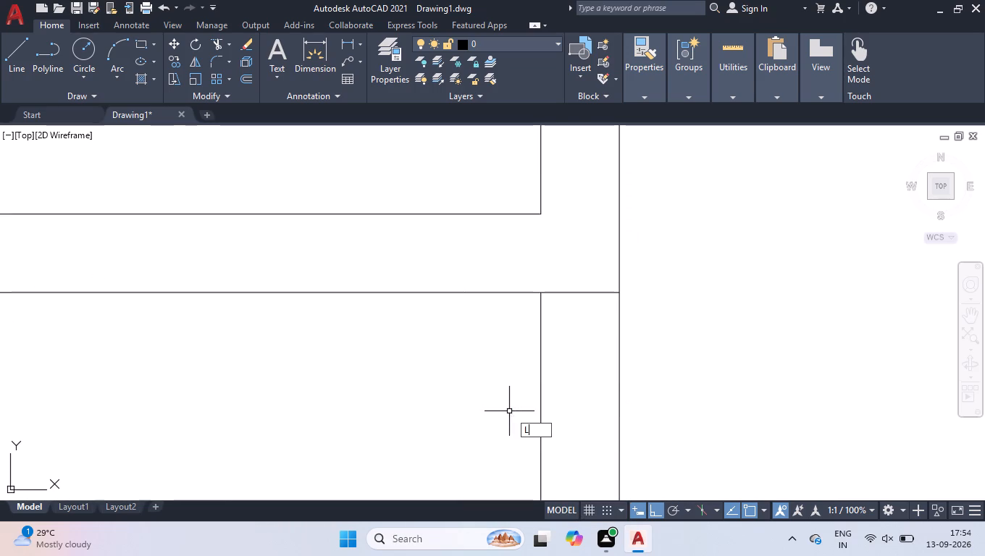
click(542, 292)
scroll(616, 295, left, 1)
click(616, 295)
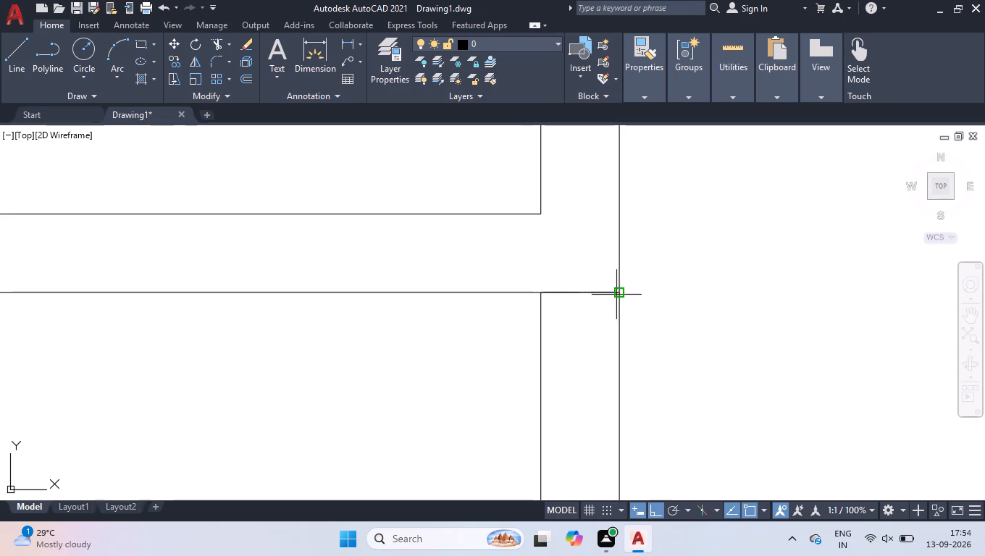
key(space)
Move the short horizontal line 2'8" down along the partition between the lower narrow room and the upper-right room.
click(527, 277)
click(633, 311)
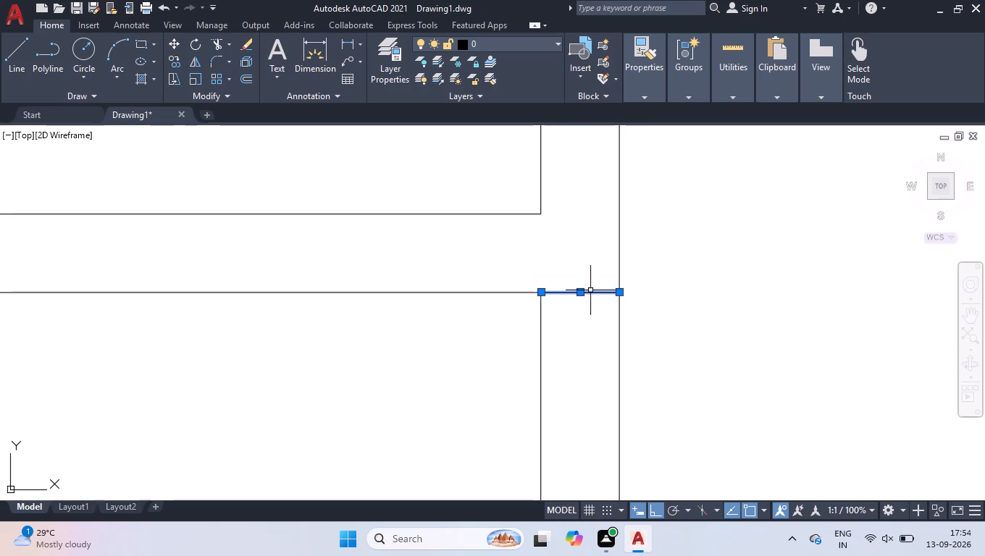
click(580, 292)
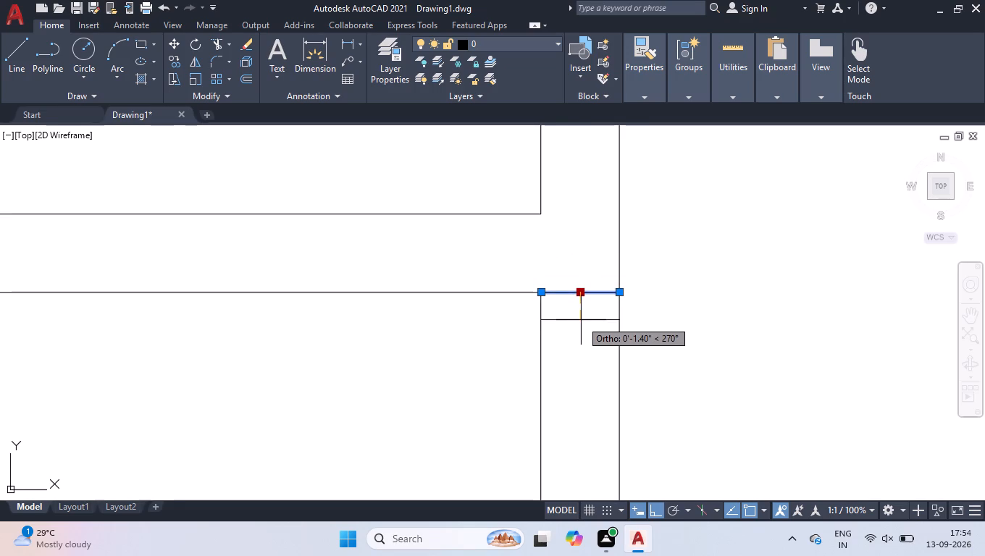
text(2'8)
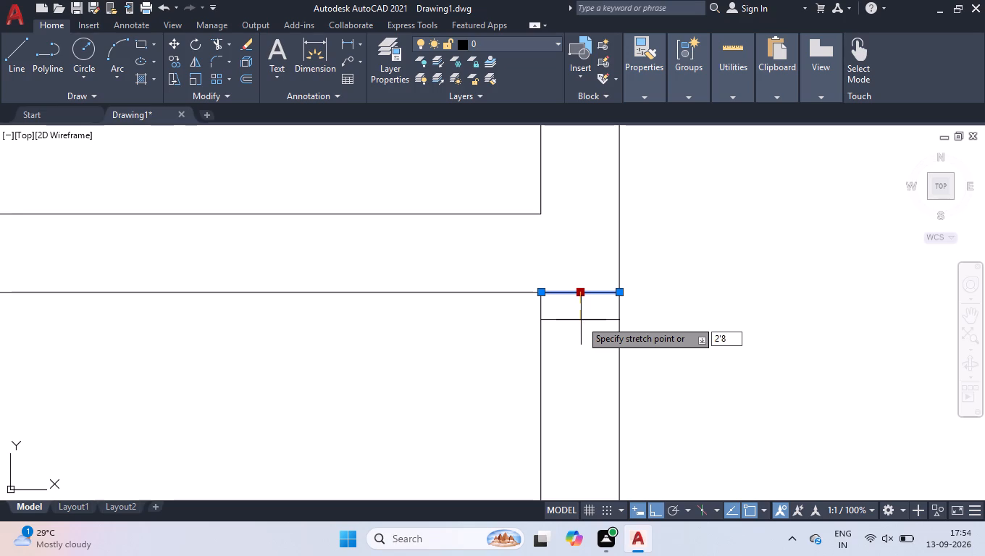
key(Return)
Trim both partition lines above the moved jamb line to open a 2'8" doorway between the lower narrow room and the upper-right room.
scroll(584, 279, down, 3)
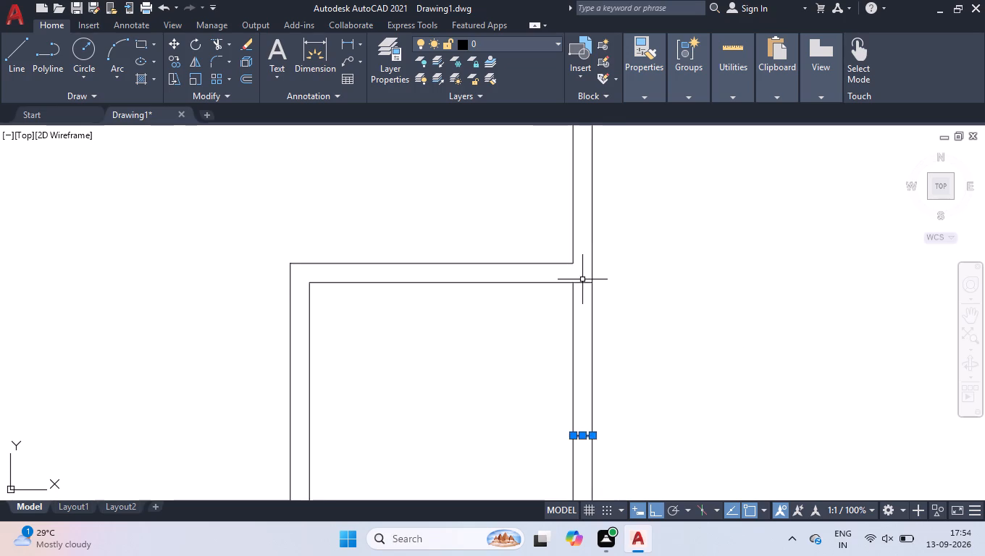
scroll(582, 281, down, 2)
scroll(603, 403, up, 1)
key(space)
key(space)
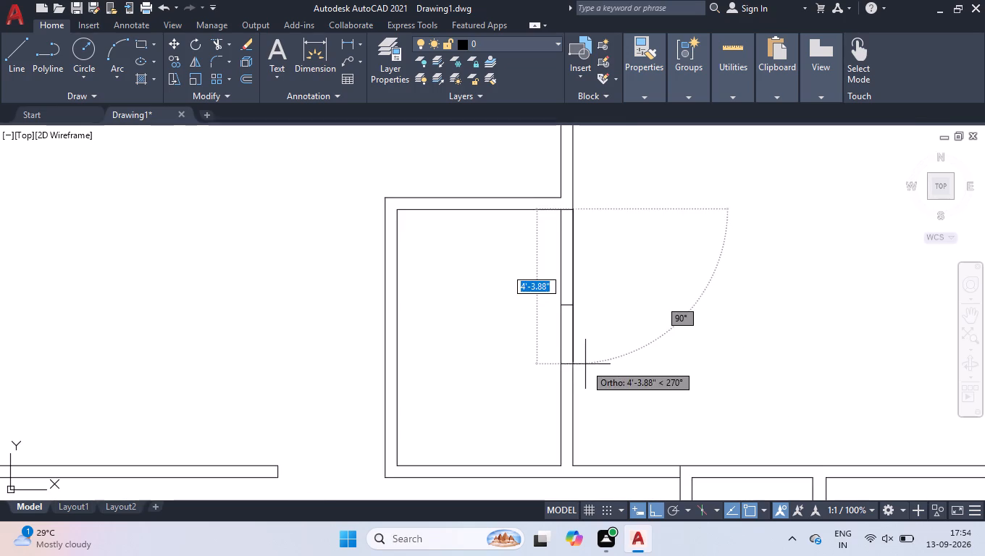
key(space)
text(TR)
key(space)
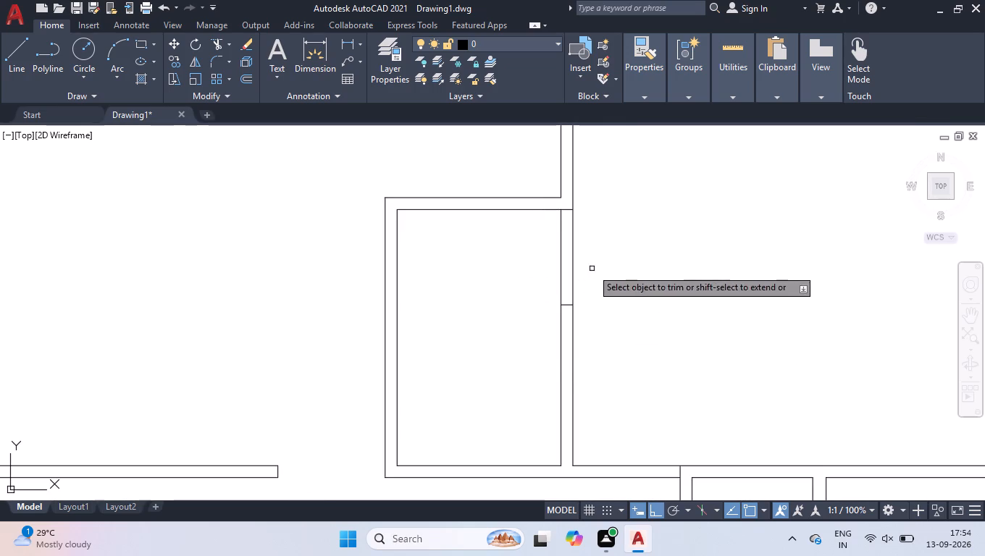
click(603, 261)
click(521, 273)
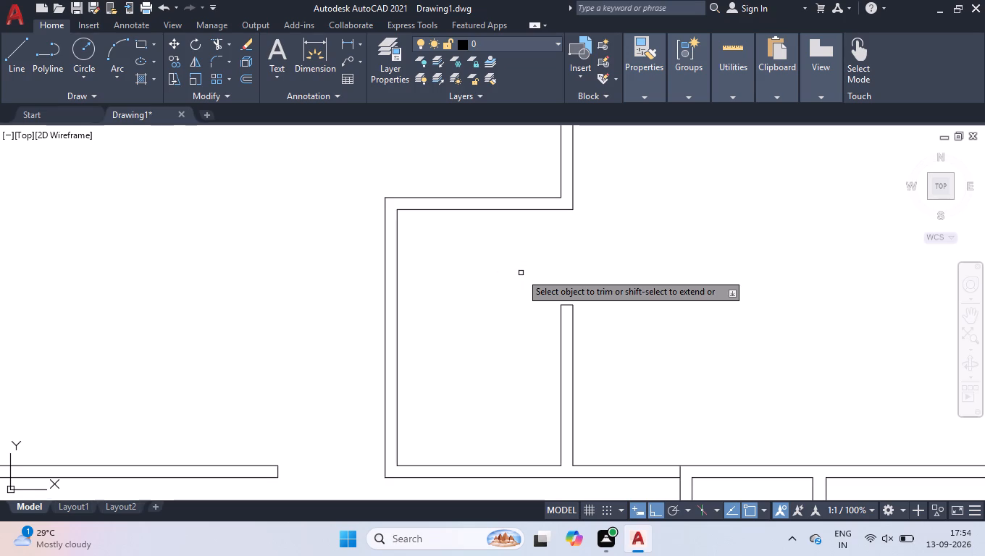
key(space)
Stretch the outer line of the lower narrow room's right partition down to the lower line of the horizontal wall below it.
scroll(521, 273, down, 1)
scroll(552, 400, up, 2)
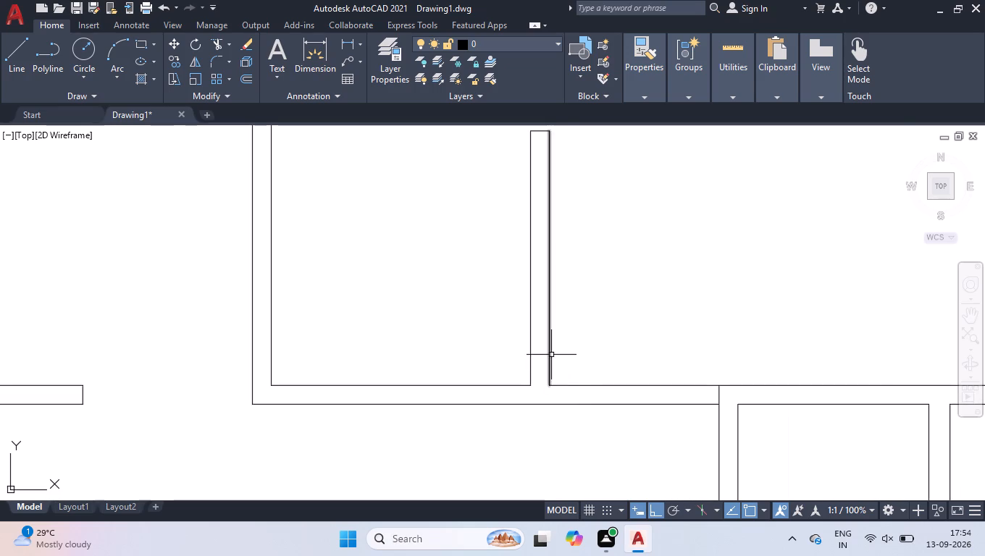
click(551, 355)
scroll(550, 390, up, 4)
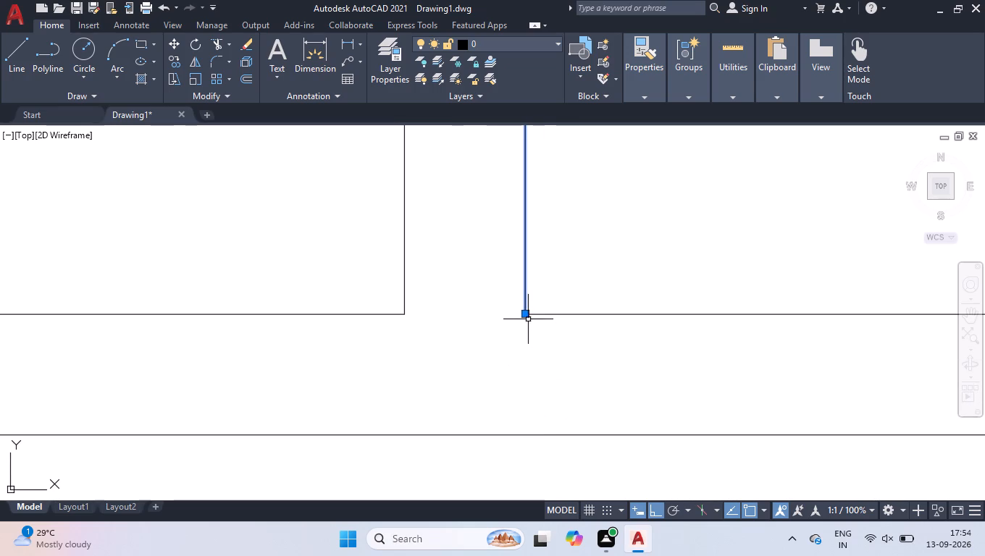
click(525, 315)
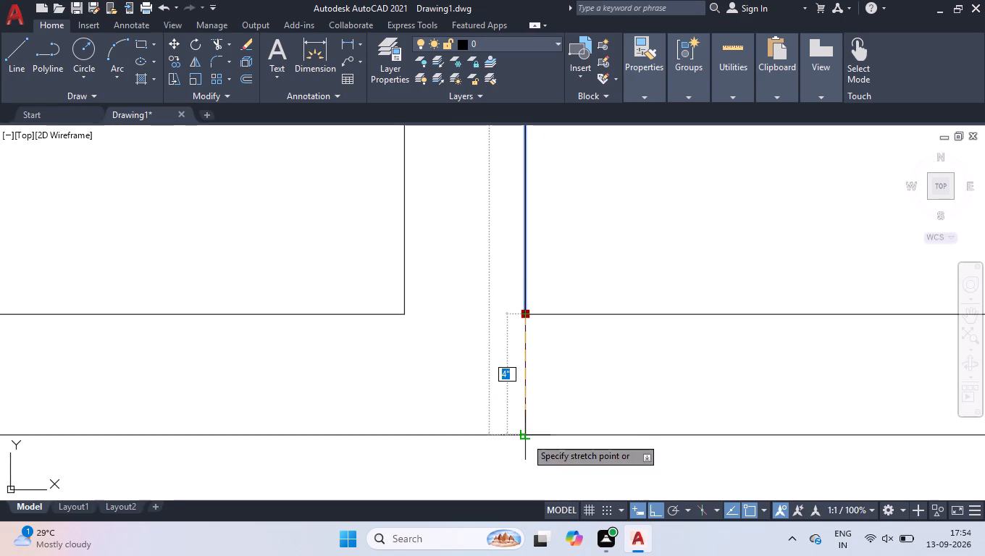
click(526, 437)
right_click(503, 401)
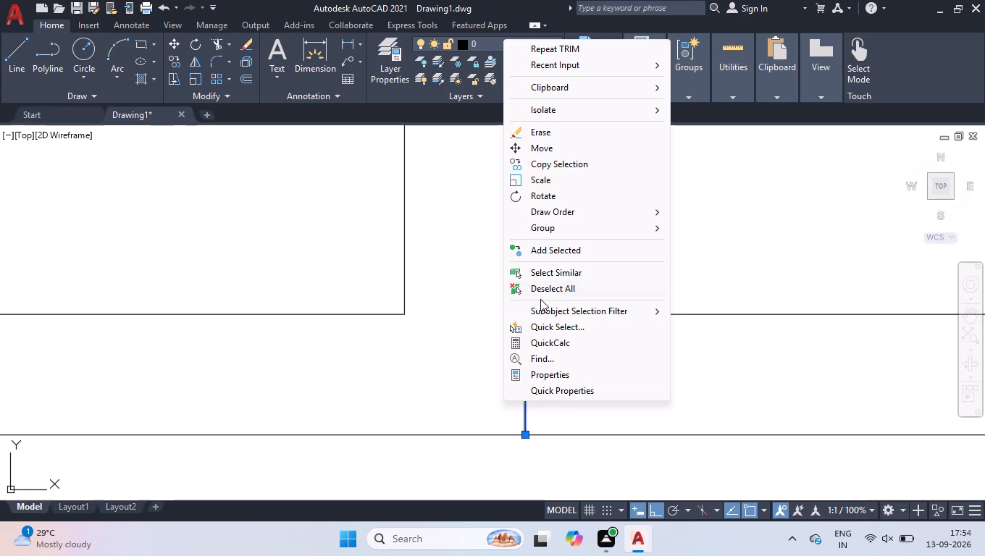
click(540, 290)
Trim both wall lines between the lower narrow room's lower-right corner and the corner of the small rooms to open the upper-right room.
scroll(406, 329, down, 4)
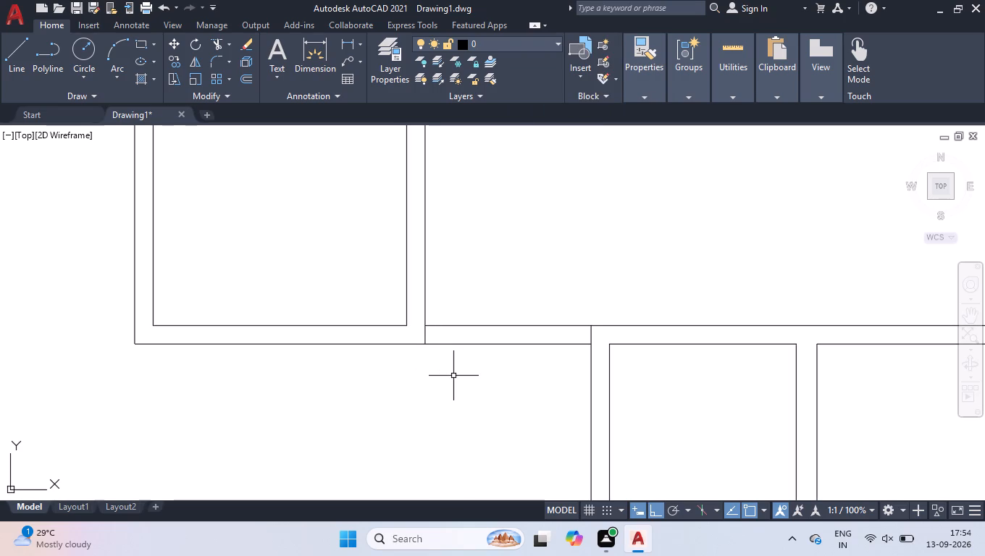
text(TR)
key(Return)
click(453, 376)
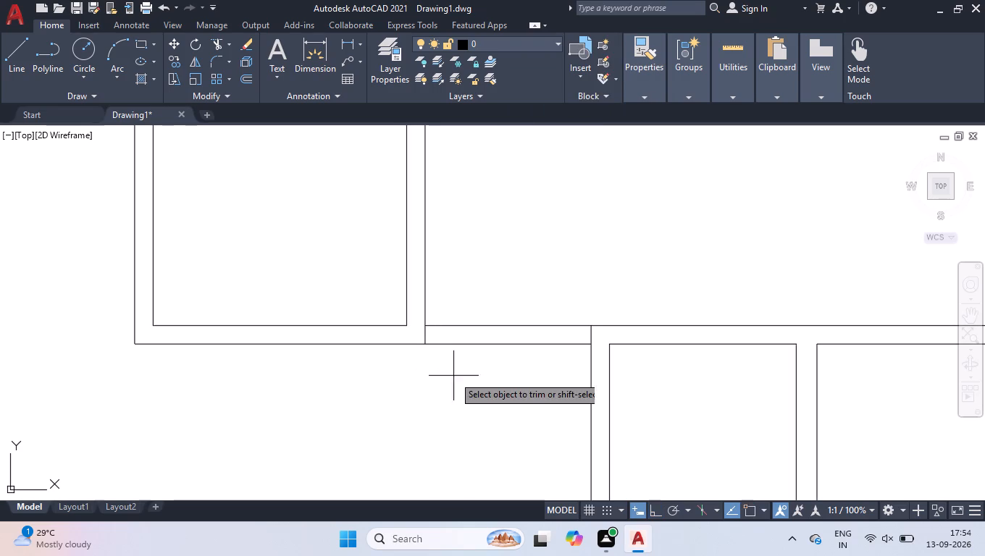
click(534, 237)
key(space)
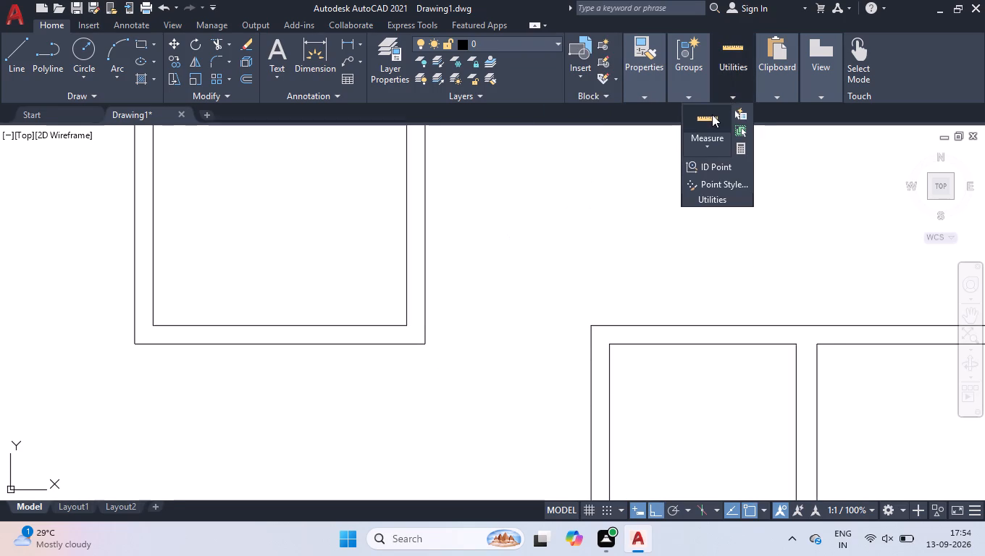
click(712, 114)
key(space)
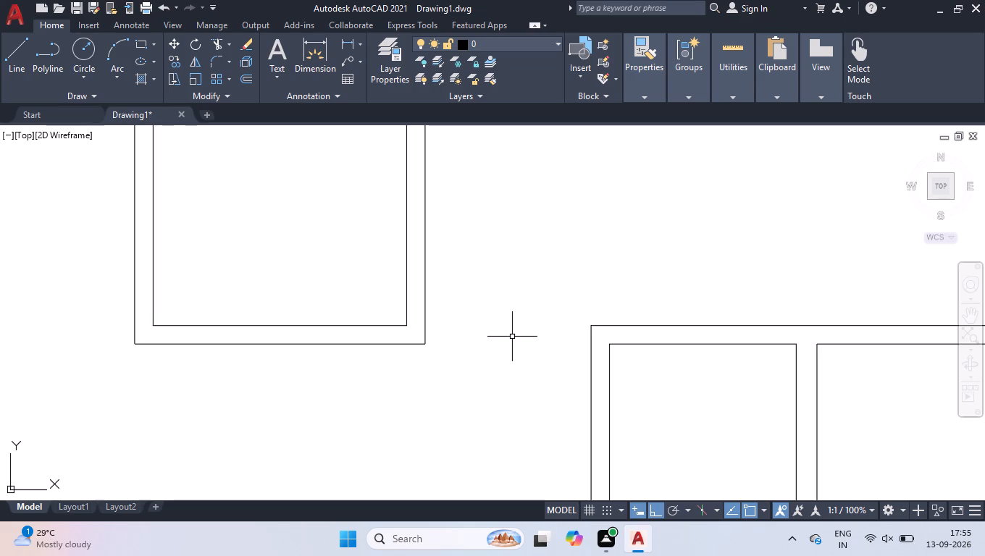
Trim the inner line of the left outer wall where the horizontal wall above the bottom room joins it.
scroll(512, 337, down, 5)
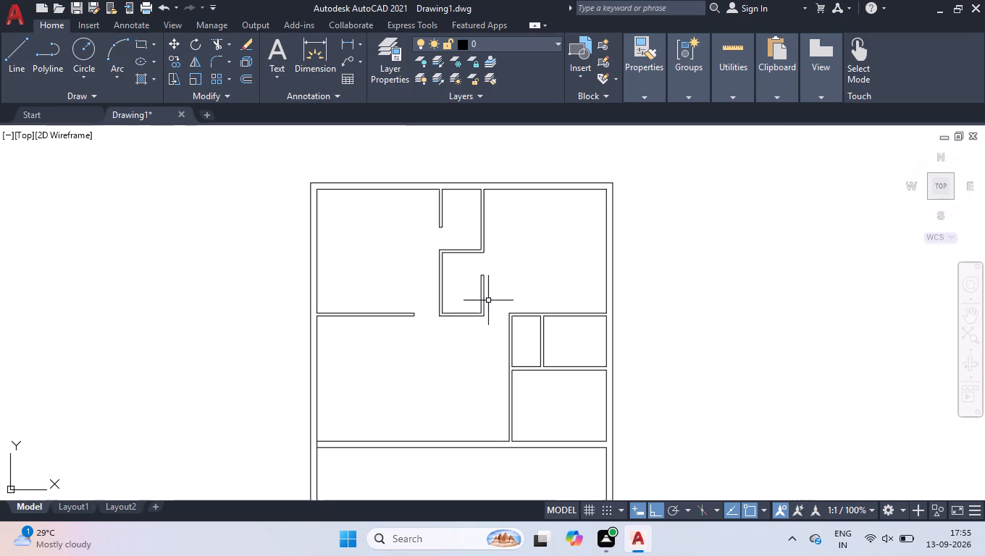
scroll(542, 241, down, 1)
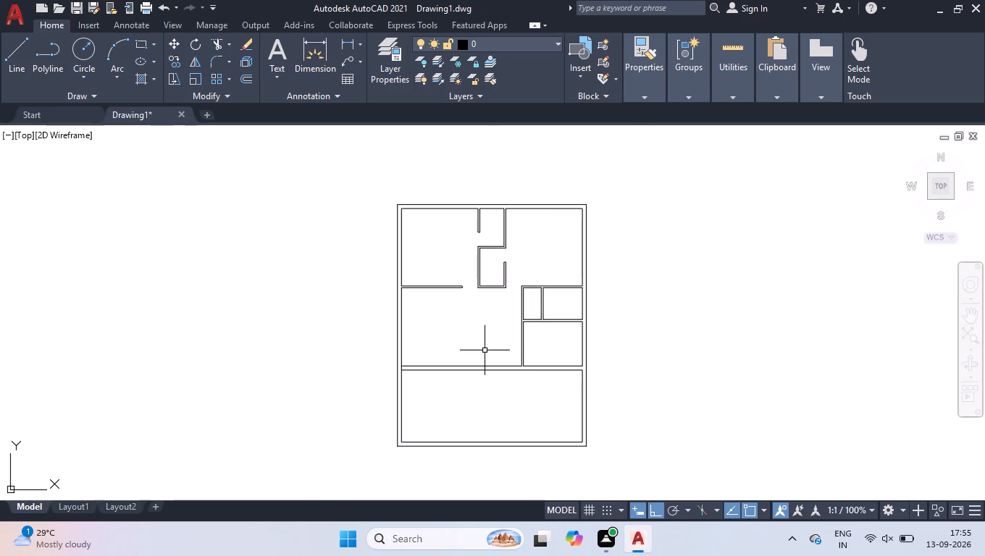
scroll(485, 350, up, 1)
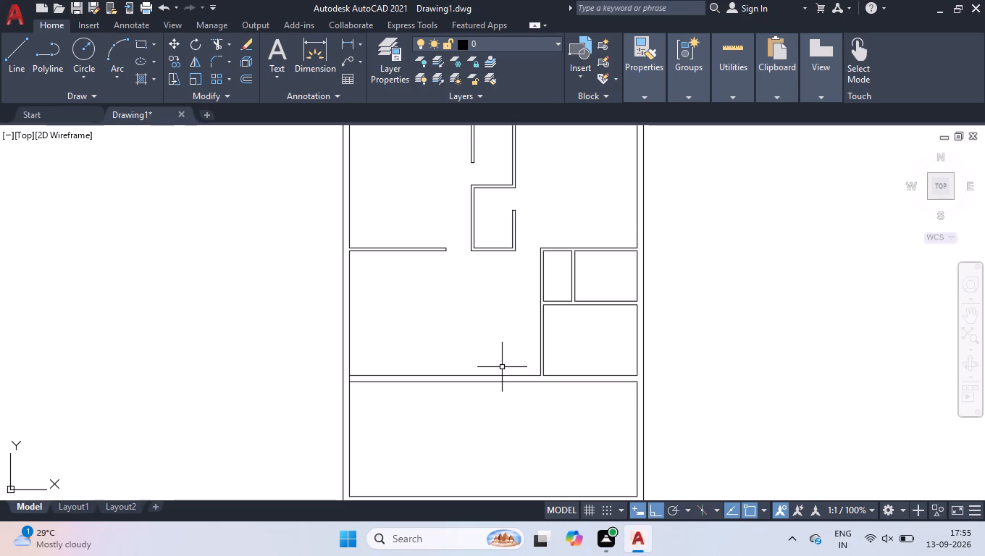
text(TR)
key(space)
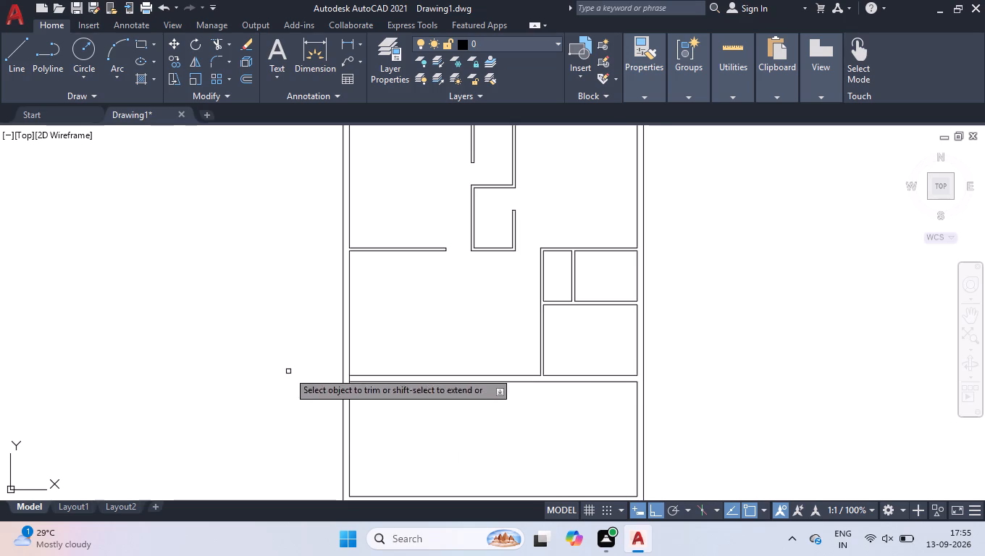
scroll(335, 371, up, 6)
click(347, 372)
click(406, 381)
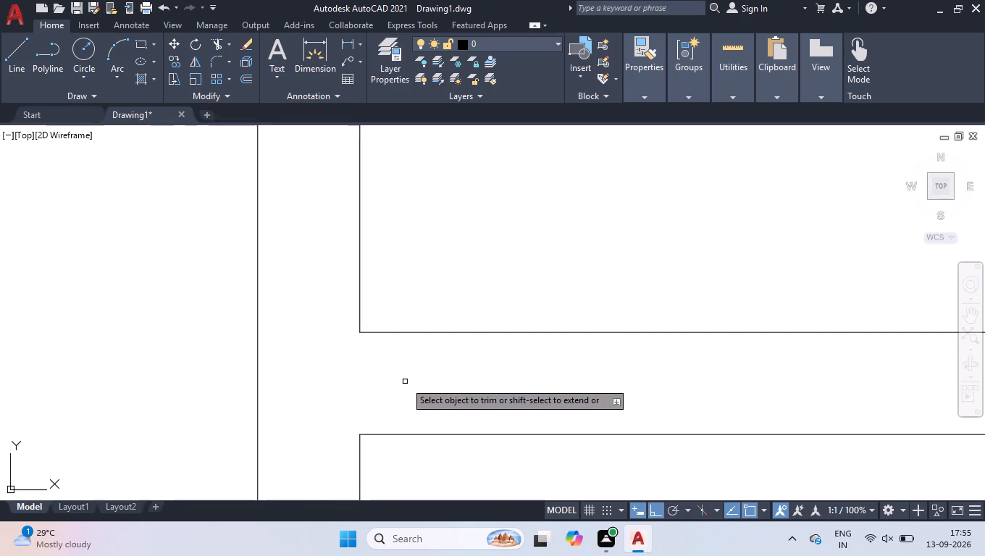
key(Return)
Offset the bottom room's left wall line 10'3" to the right, and the new line another 4.5" right, forming a vertical partition.
scroll(382, 376, down, 3)
scroll(282, 275, down, 3)
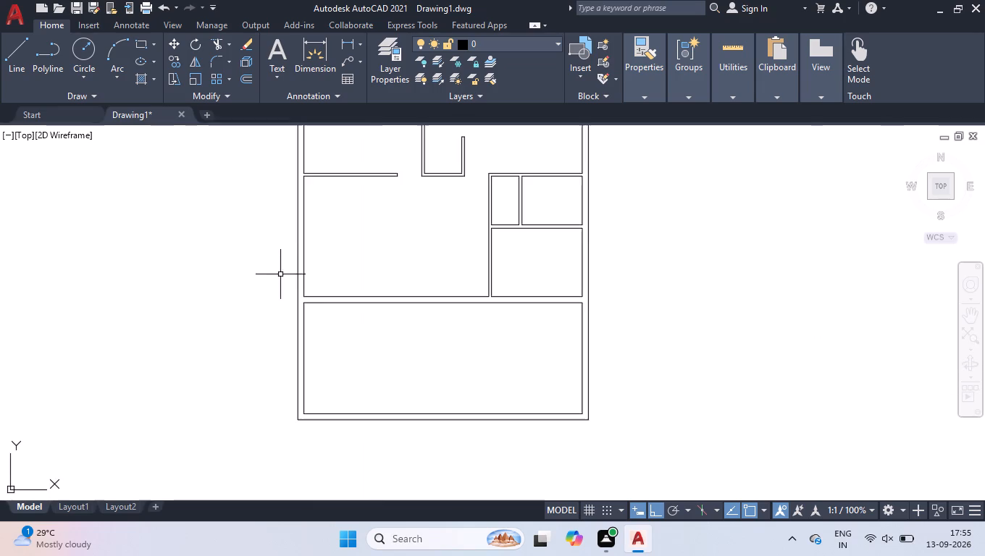
scroll(325, 340, up, 1)
text(OFF)
key(Return)
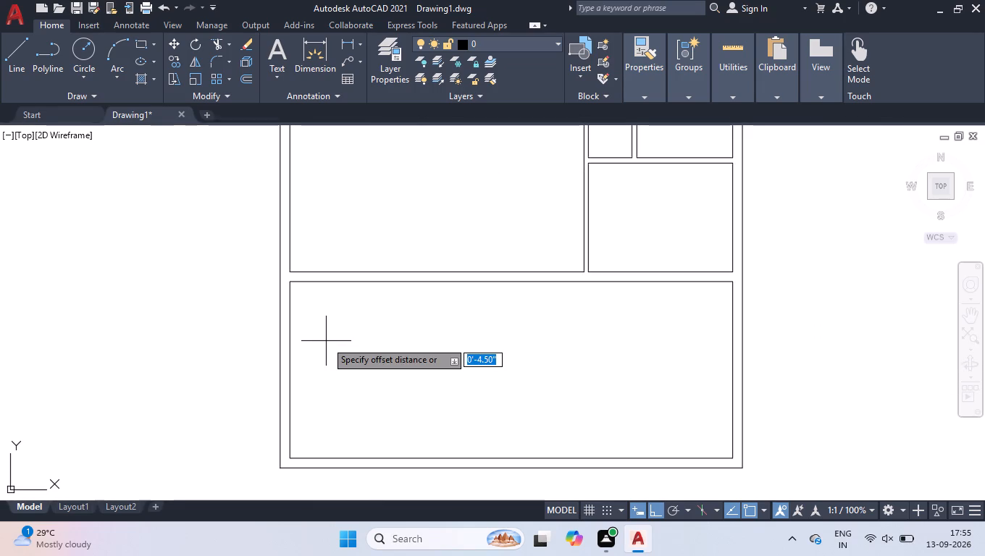
text(10'3)
key(Return)
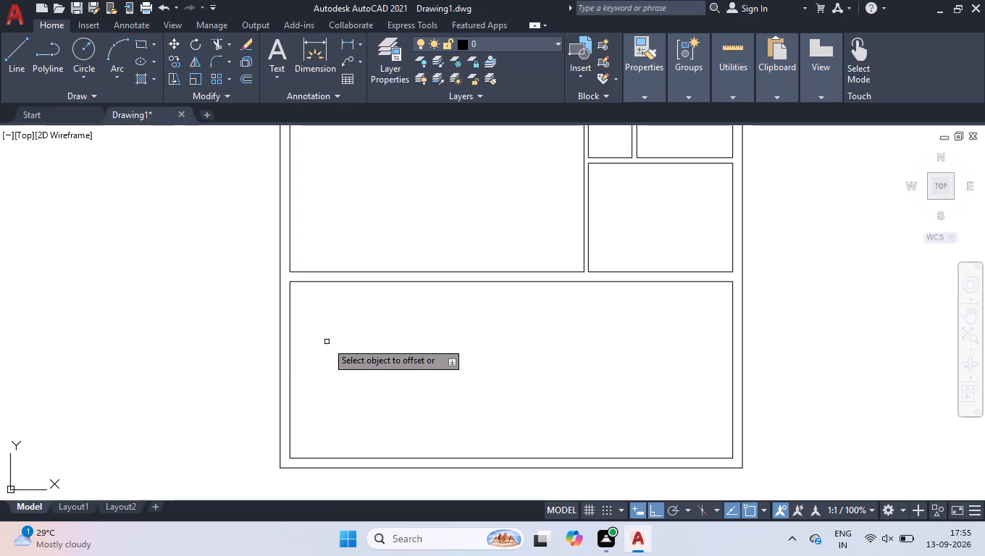
click(290, 370)
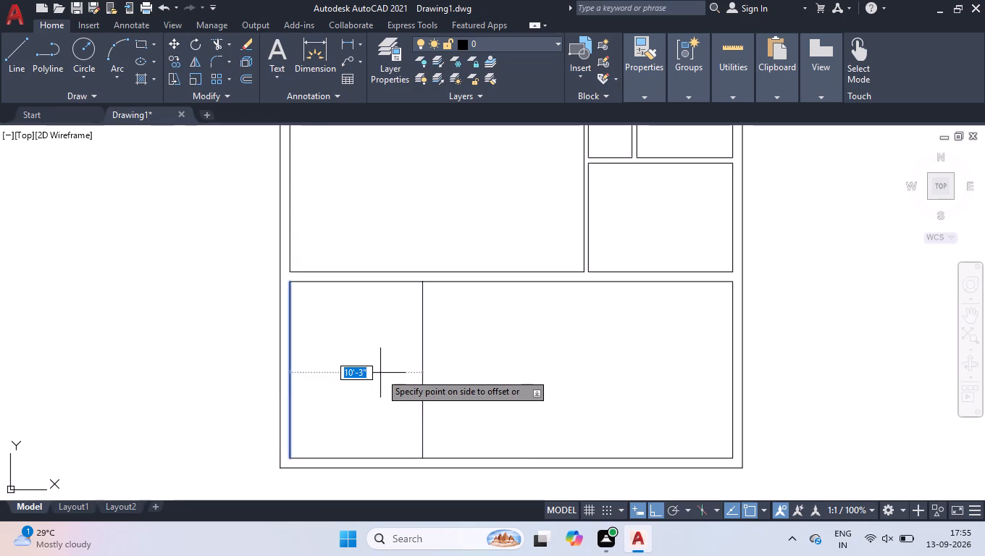
click(388, 371)
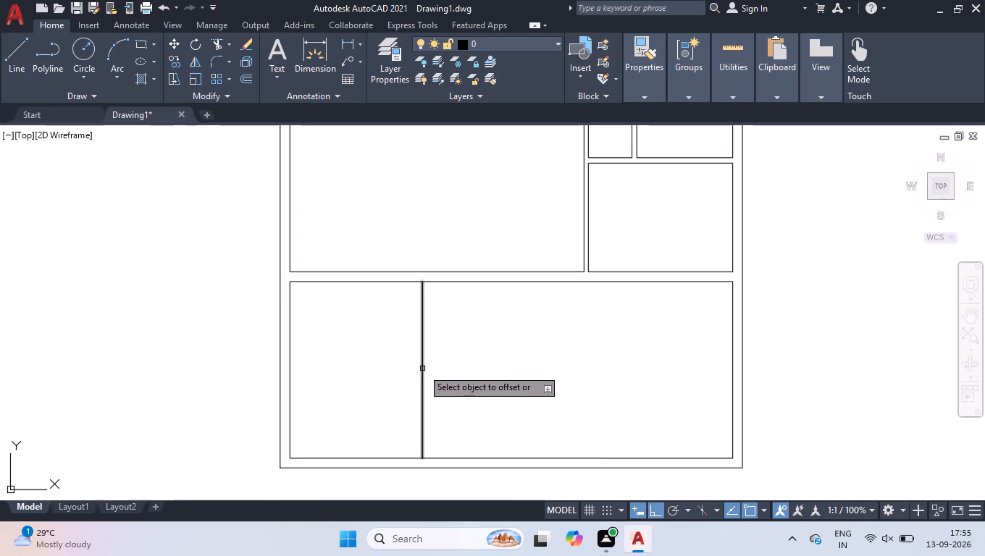
click(422, 369)
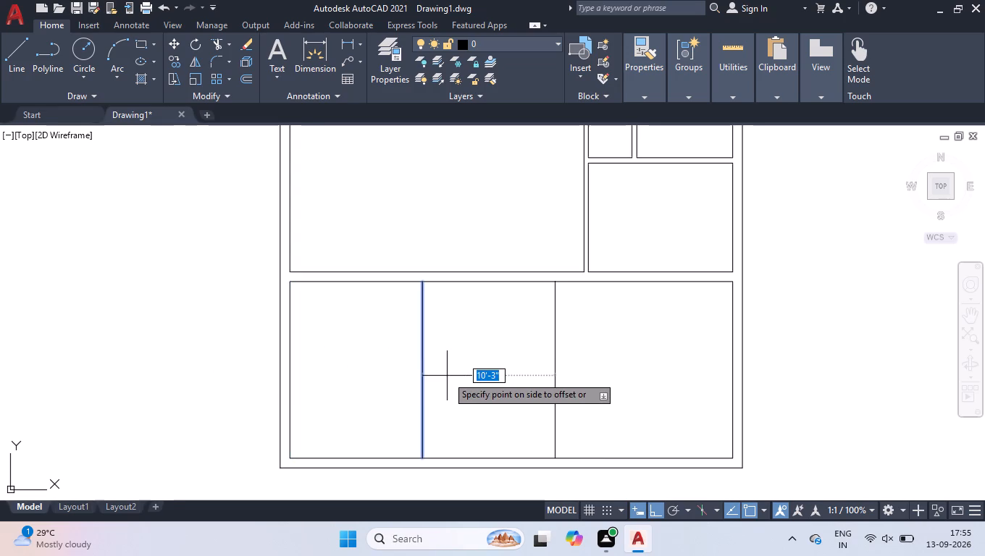
text(4.)
key(F6)
key(5)
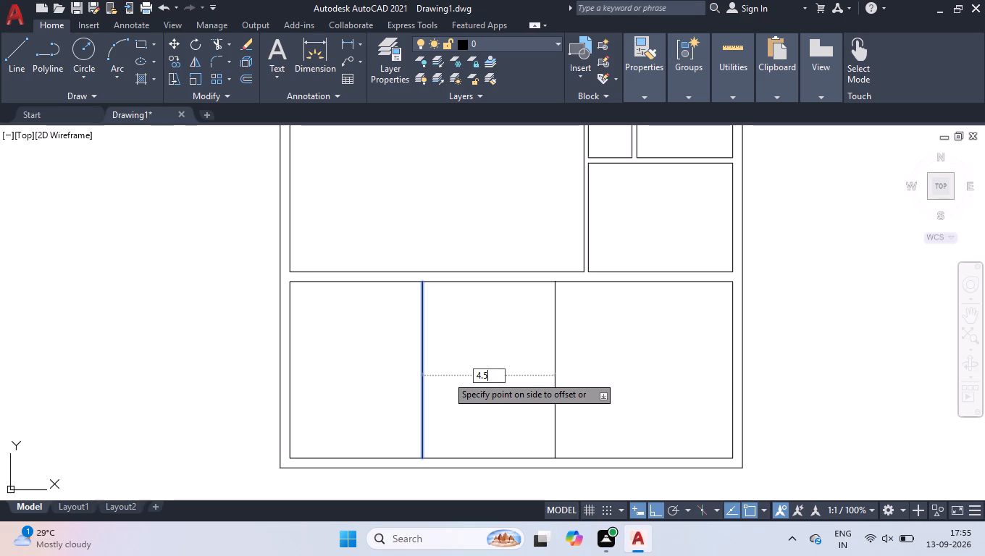
key(Return)
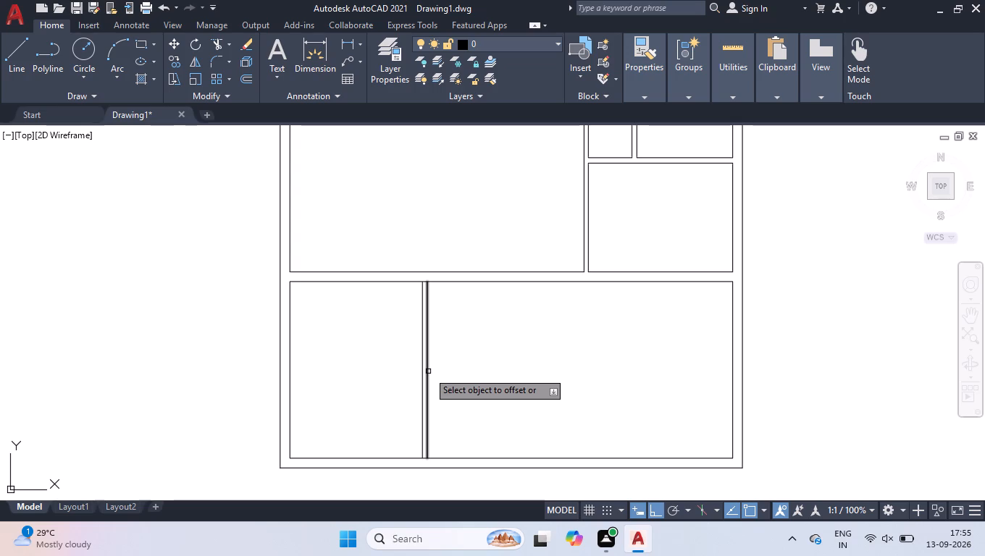
Offset the partition's right line 5' to the right, and the new line another 4.5" right, forming a second vertical partition.
click(428, 371)
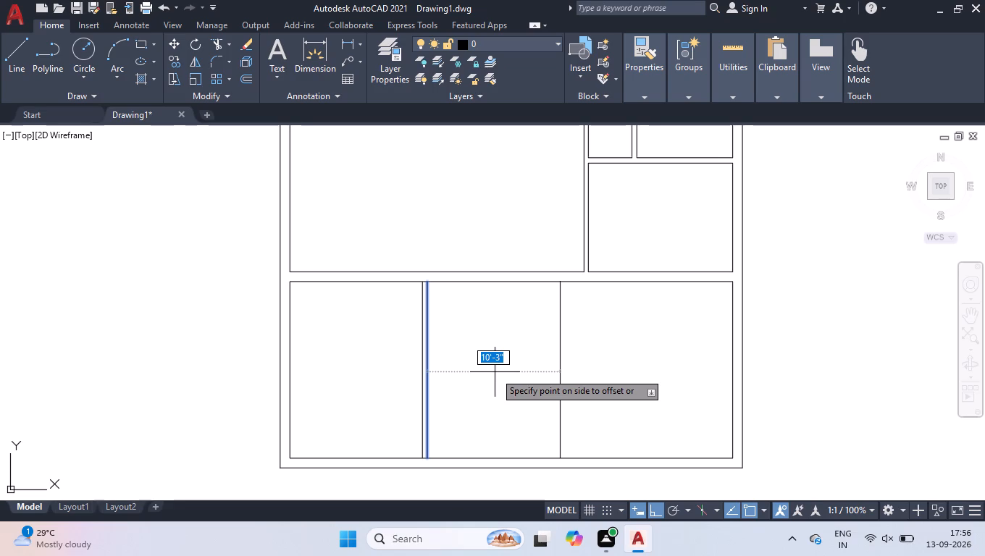
text(5')
key(Return)
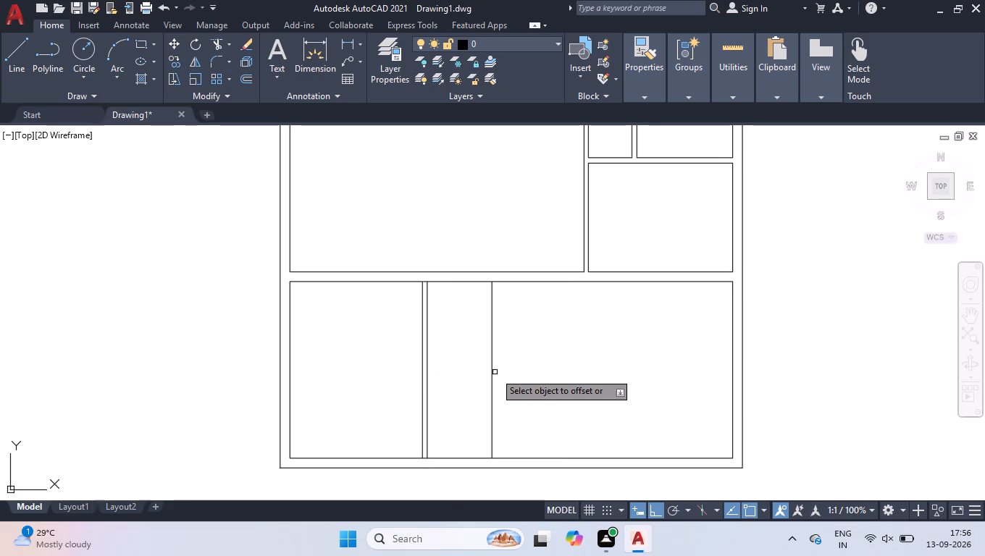
click(495, 372)
click(492, 370)
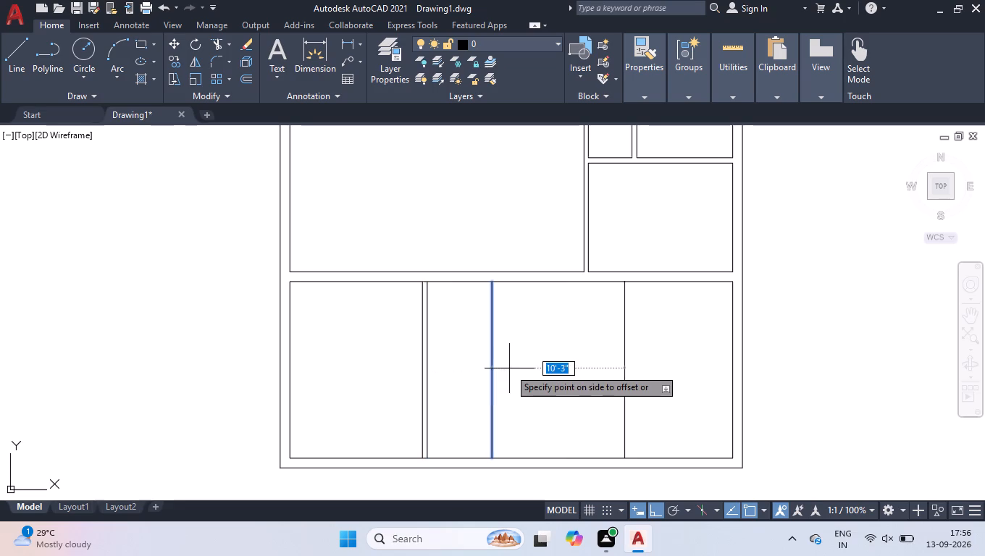
text(4.5)
key(Return)
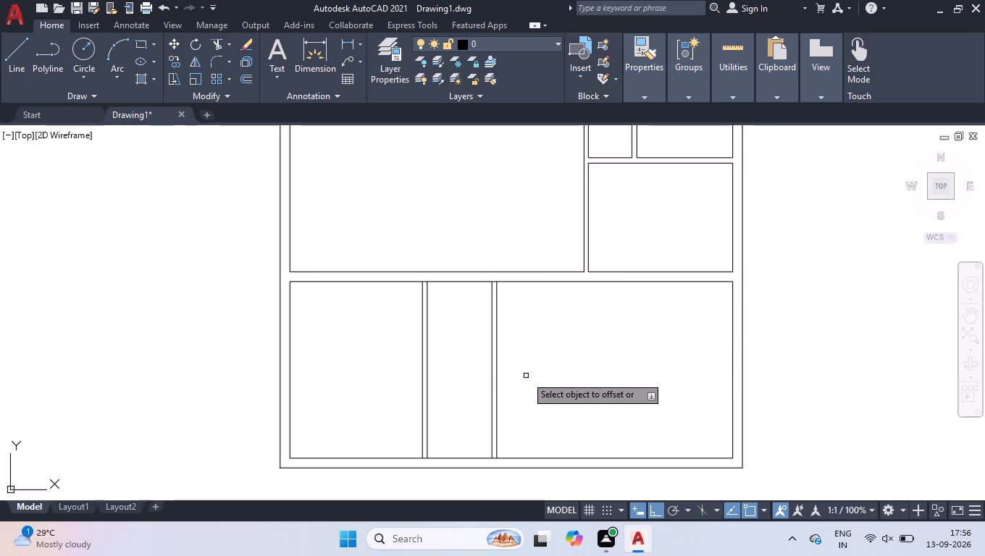
Offset the second partition's right line 8'5" to the right, and the new line another 4.5" right, forming a third vertical partition.
click(498, 385)
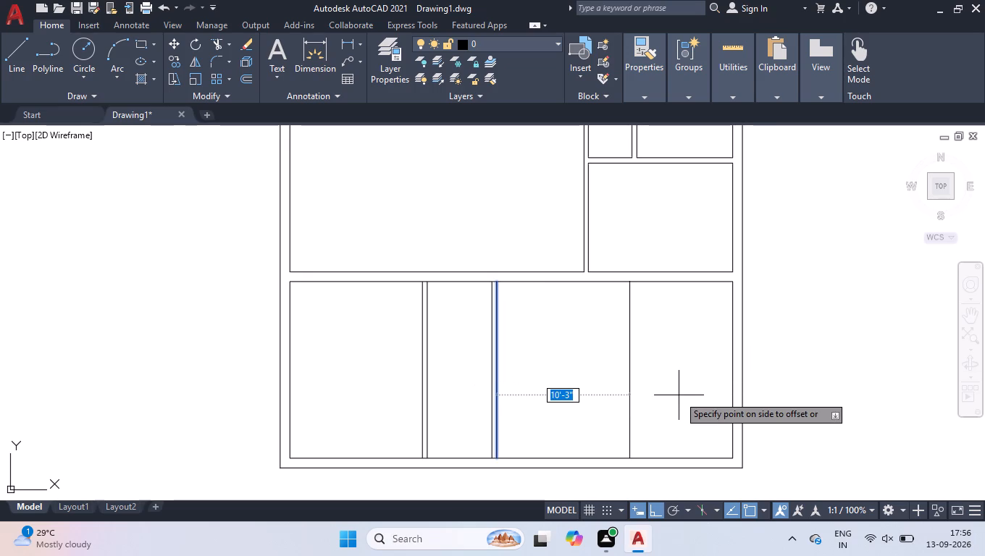
text(8'5)
key(Return)
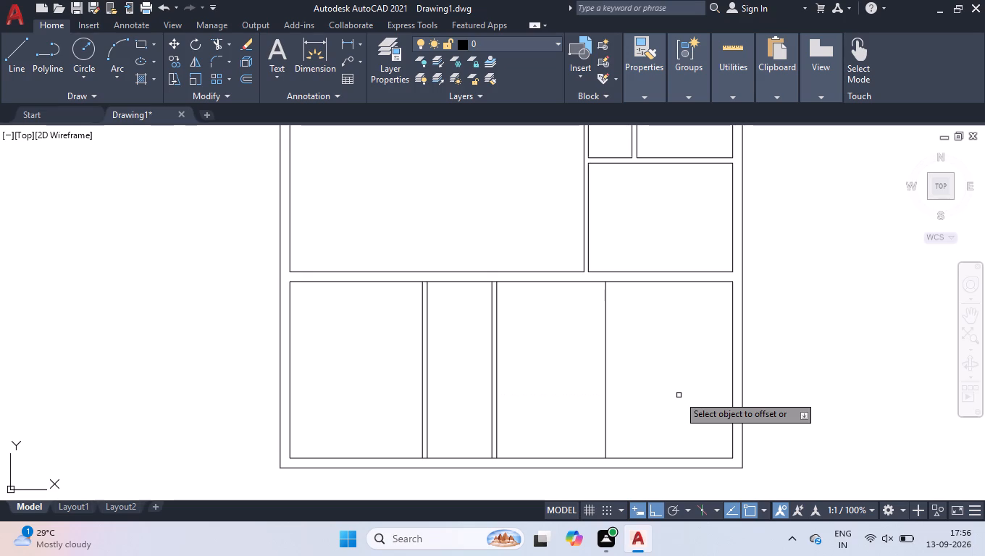
click(607, 363)
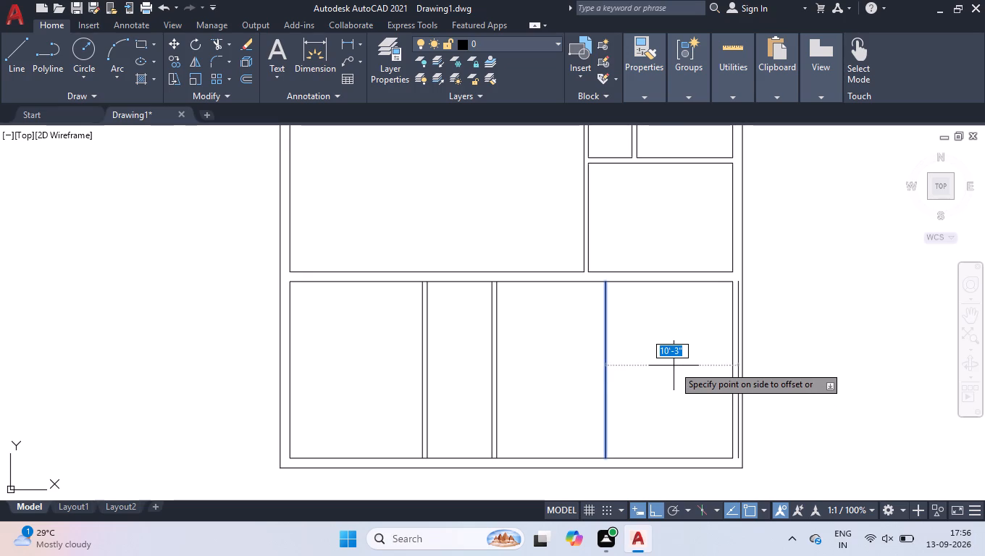
text(4.5)
key(Return)
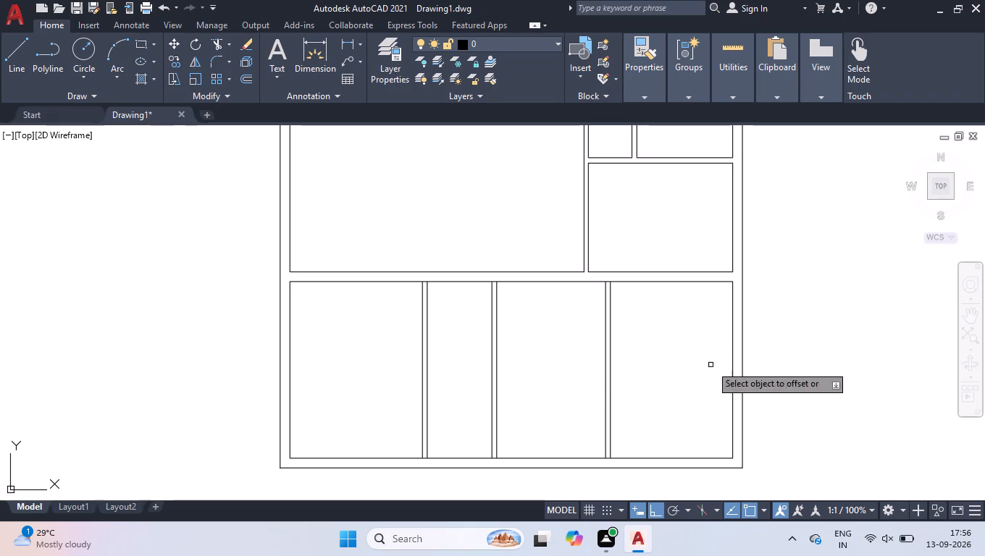
Offset the third partition's right line 4'2" to the right, and the new line another 4.5" right, forming a fourth vertical partition.
click(610, 376)
key(4)
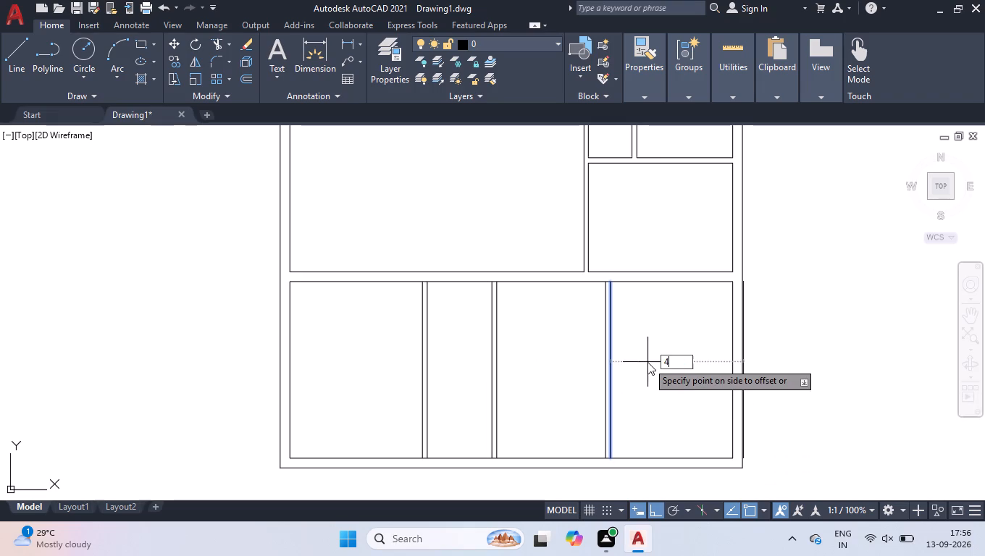
text('2)
key(Return)
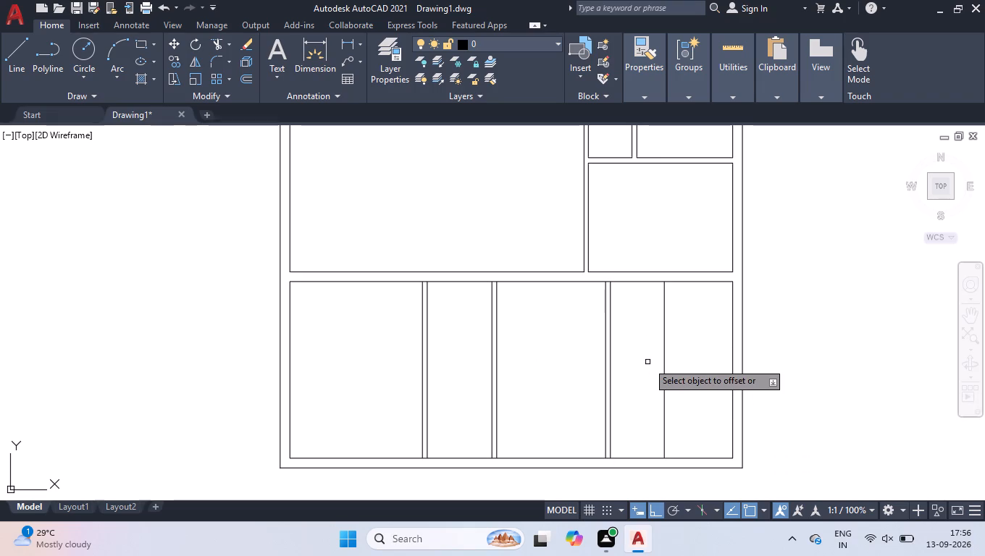
click(665, 355)
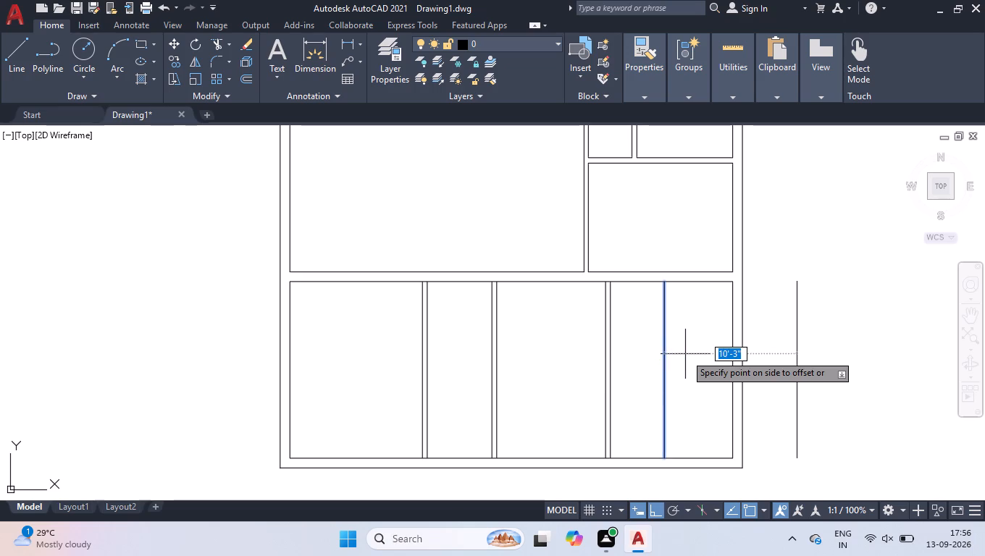
text(4.5)
key(Return)
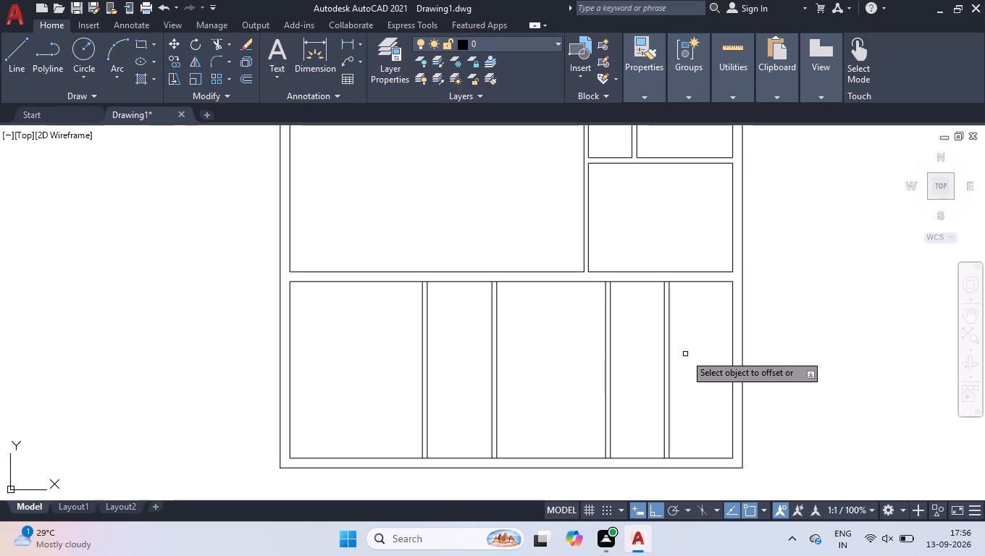
key(Return)
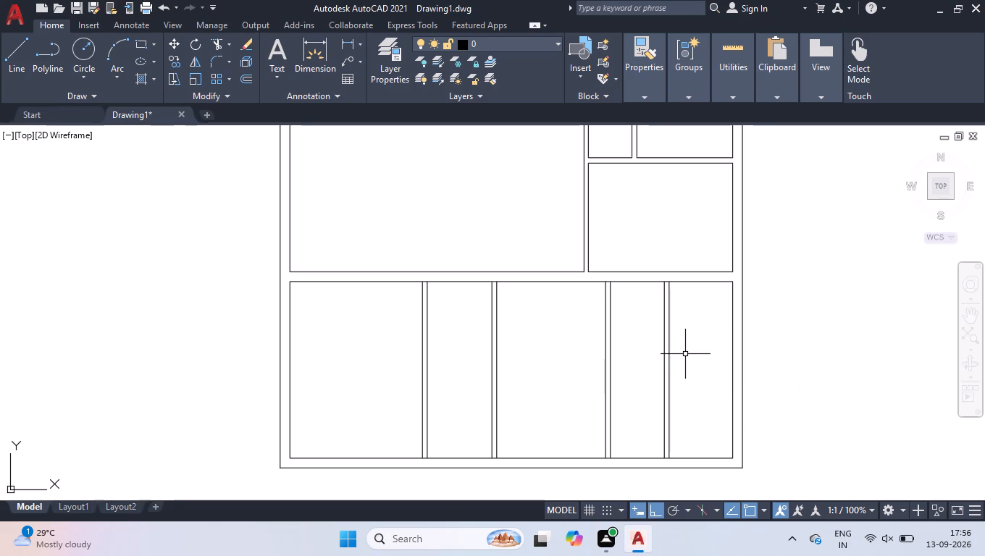
Trim the bottom room's upper and lower wall lines where the third and fourth vertical partitions meet them.
text(TR)
key(Return)
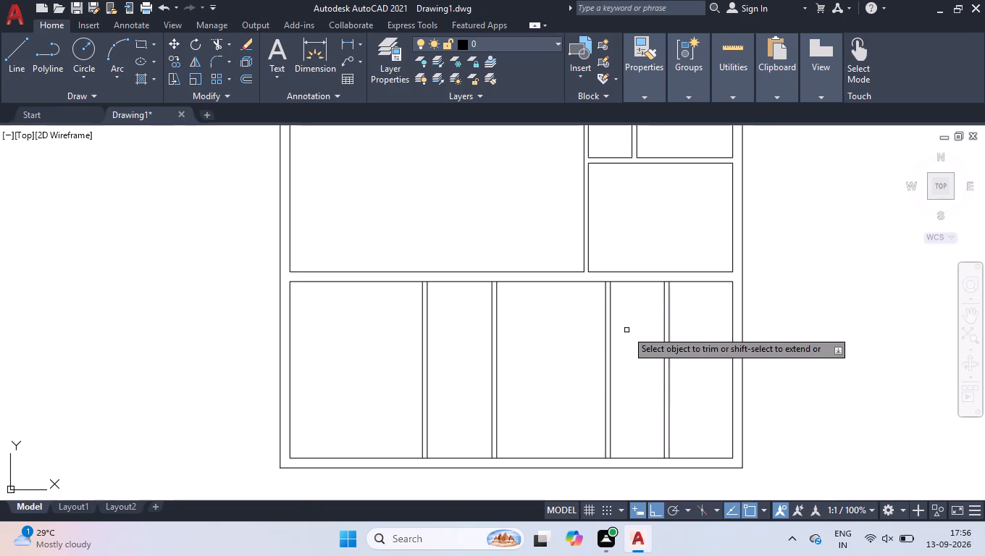
scroll(624, 313, up, 2)
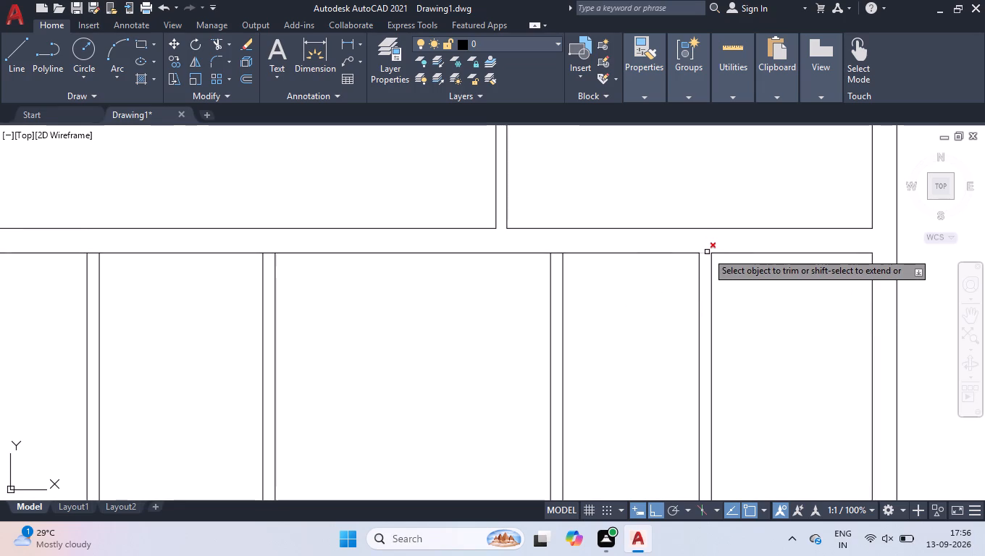
click(707, 252)
click(556, 249)
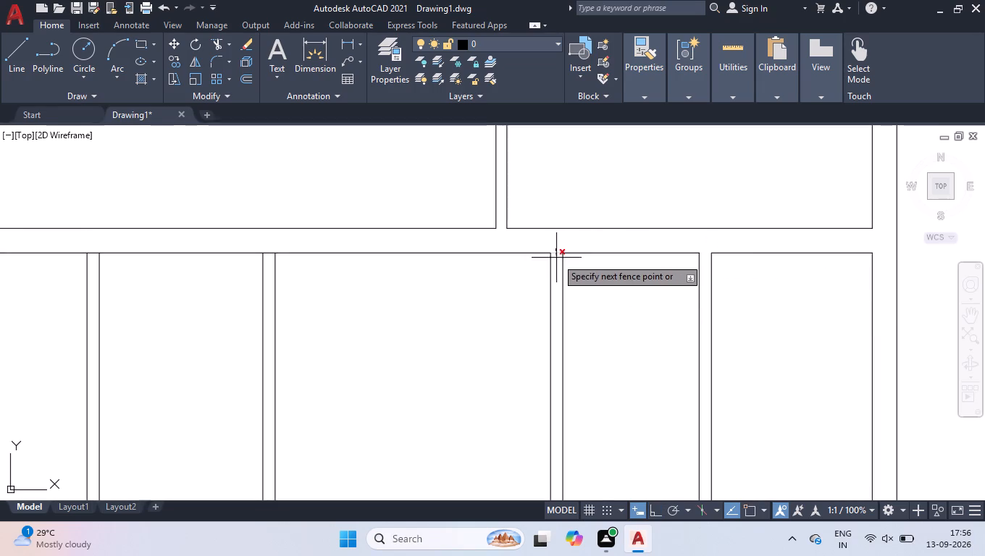
click(556, 258)
scroll(556, 259, down, 2)
scroll(587, 416, up, 2)
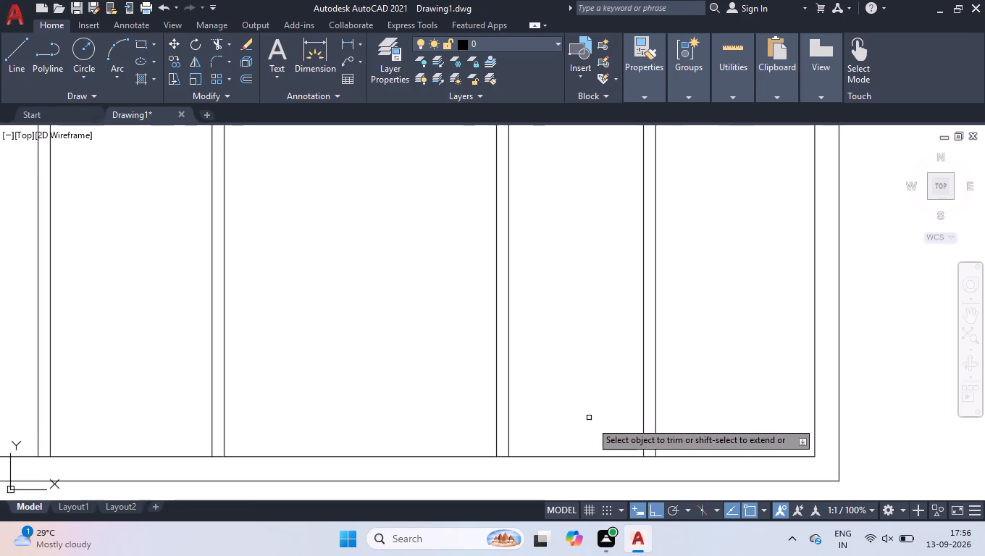
scroll(597, 427, up, 1)
click(675, 477)
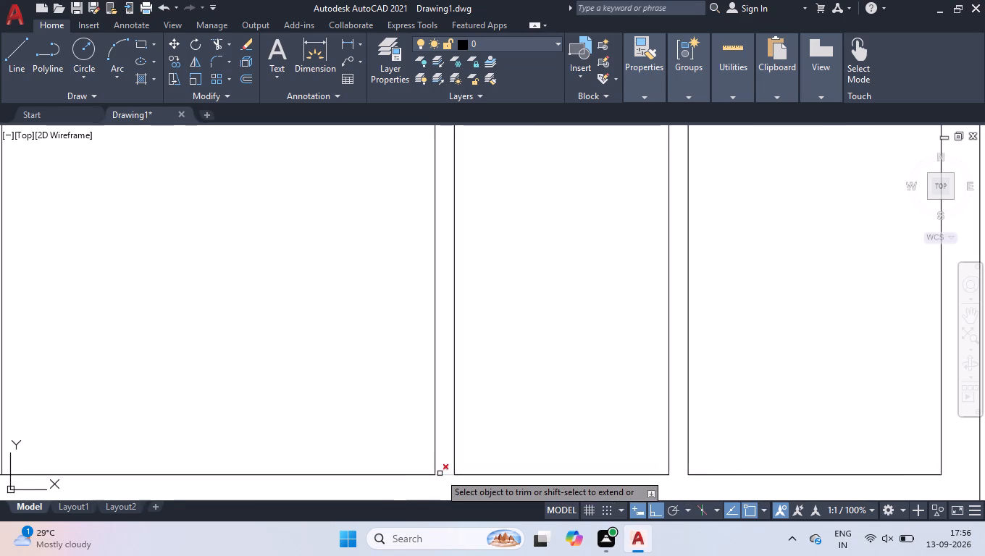
click(440, 473)
key(Return)
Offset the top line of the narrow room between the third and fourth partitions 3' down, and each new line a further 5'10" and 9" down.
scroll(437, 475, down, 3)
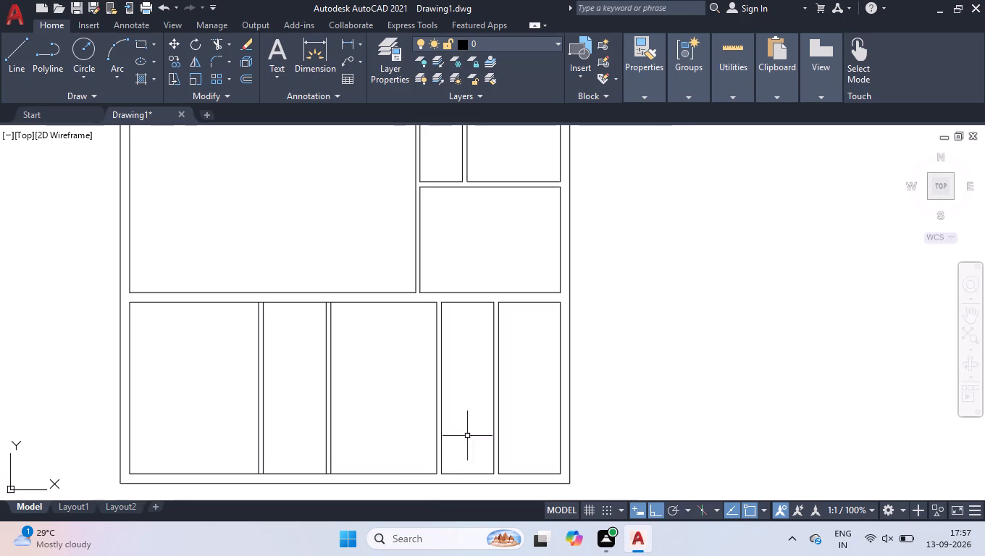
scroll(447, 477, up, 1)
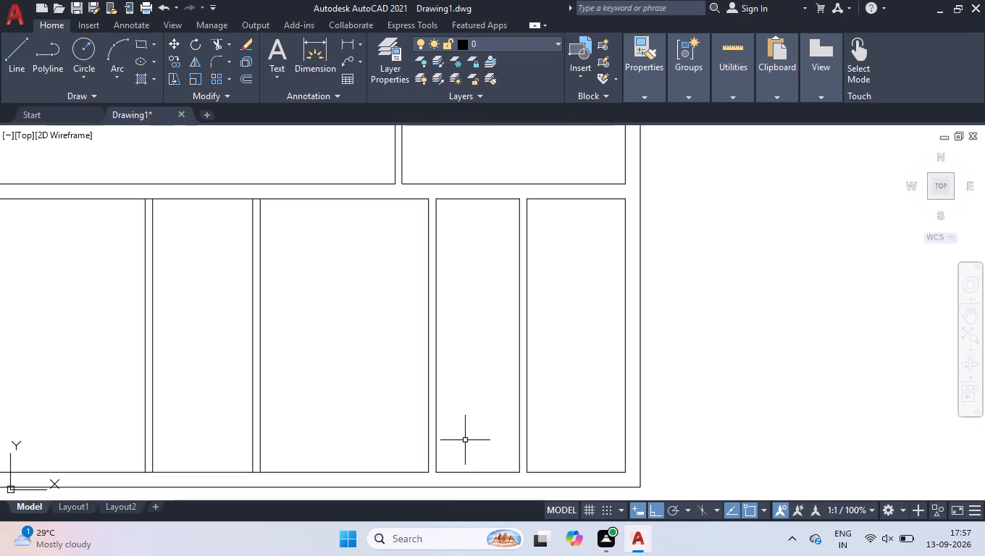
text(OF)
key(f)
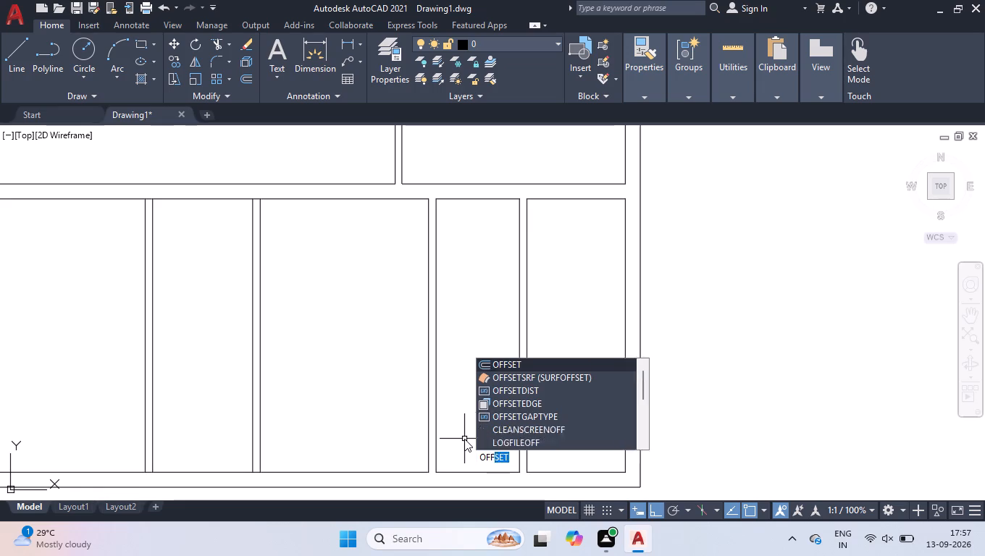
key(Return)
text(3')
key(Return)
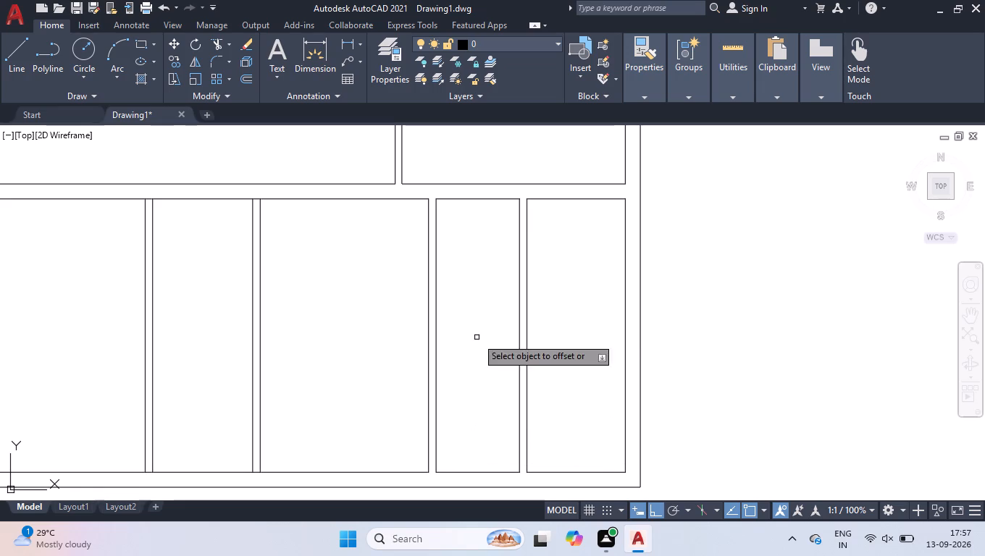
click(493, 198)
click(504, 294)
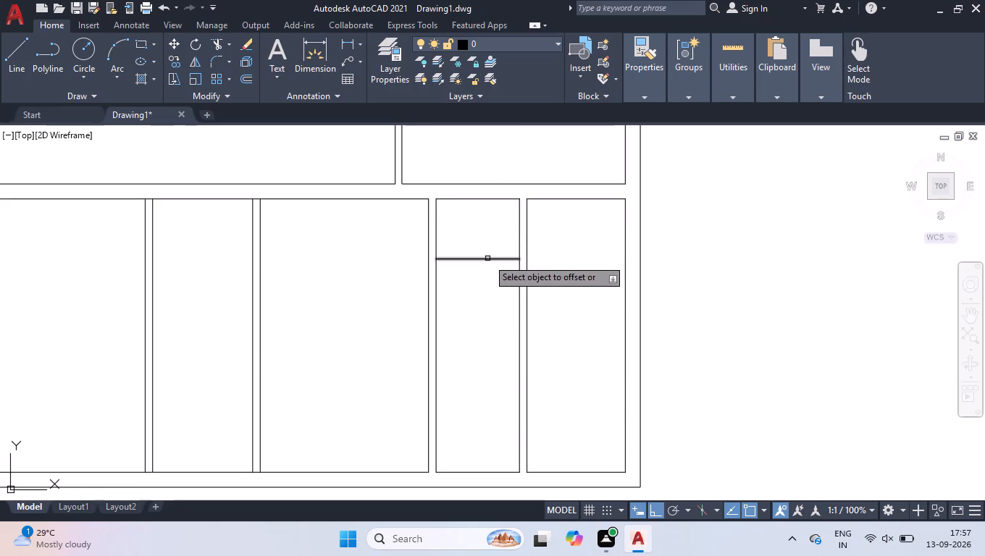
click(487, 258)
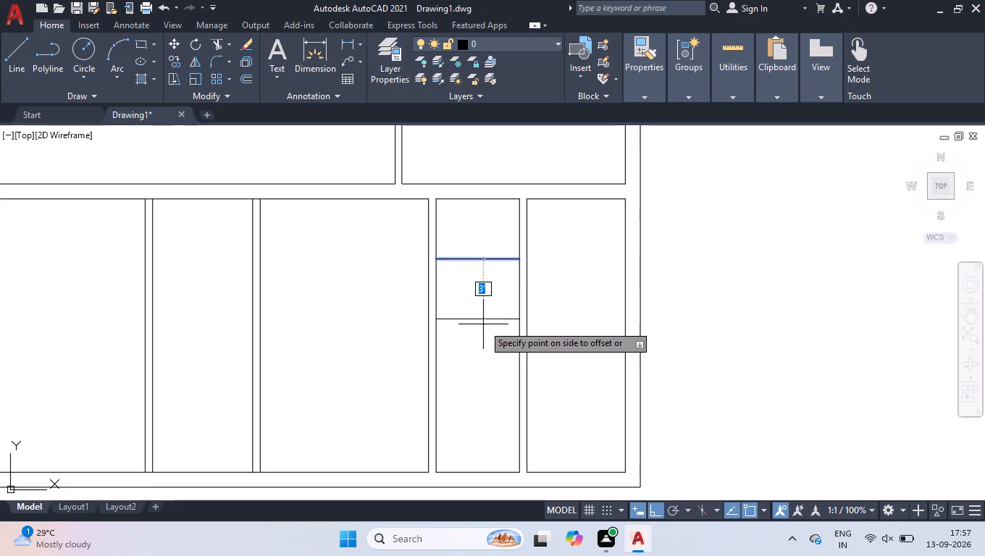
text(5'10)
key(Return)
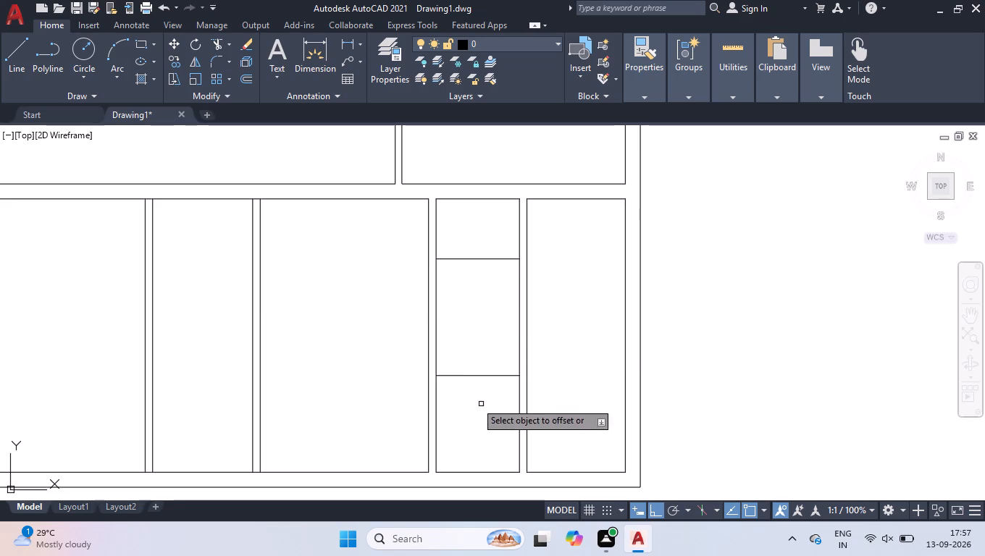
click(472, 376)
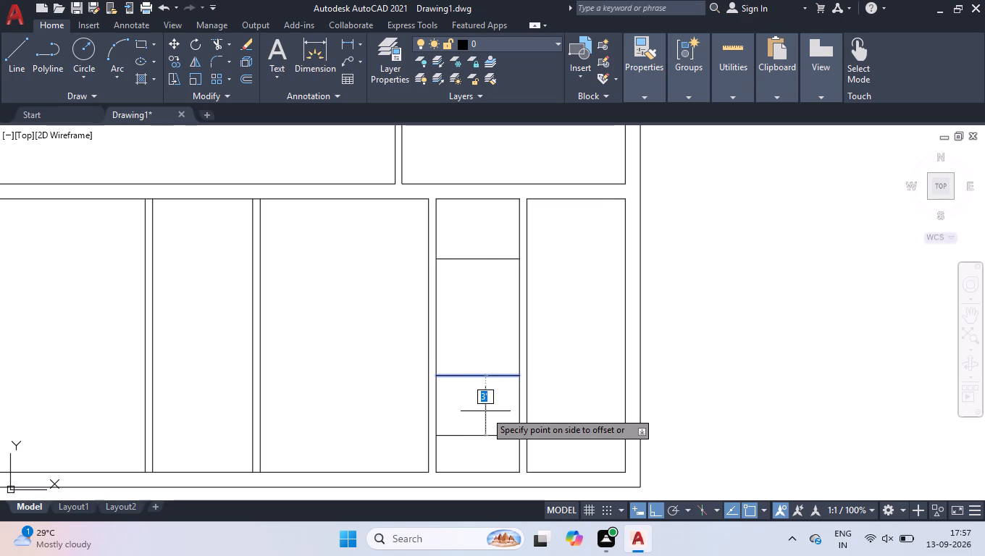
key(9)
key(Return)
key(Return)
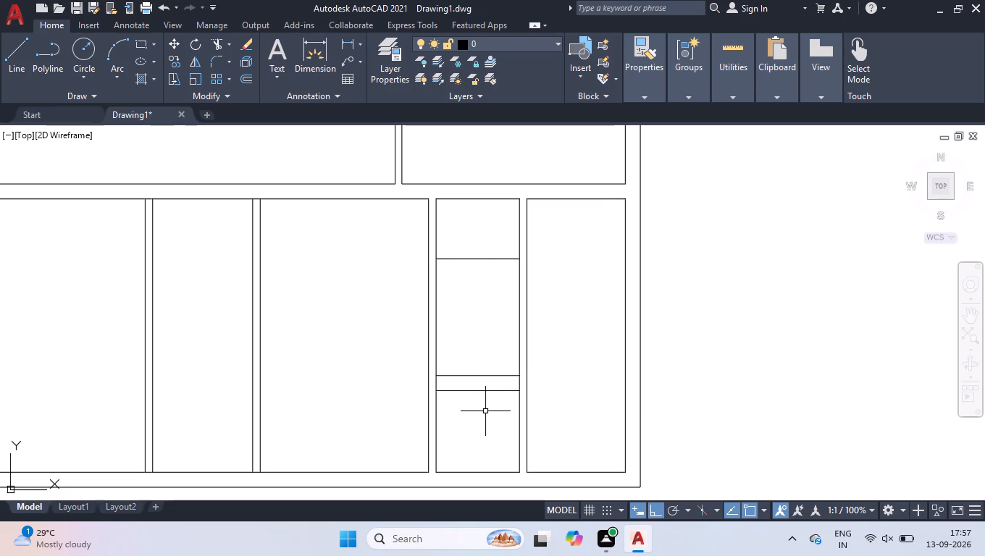
Measure the space below the lowest horizontal line in the narrow room between the third and fourth partitions.
click(714, 117)
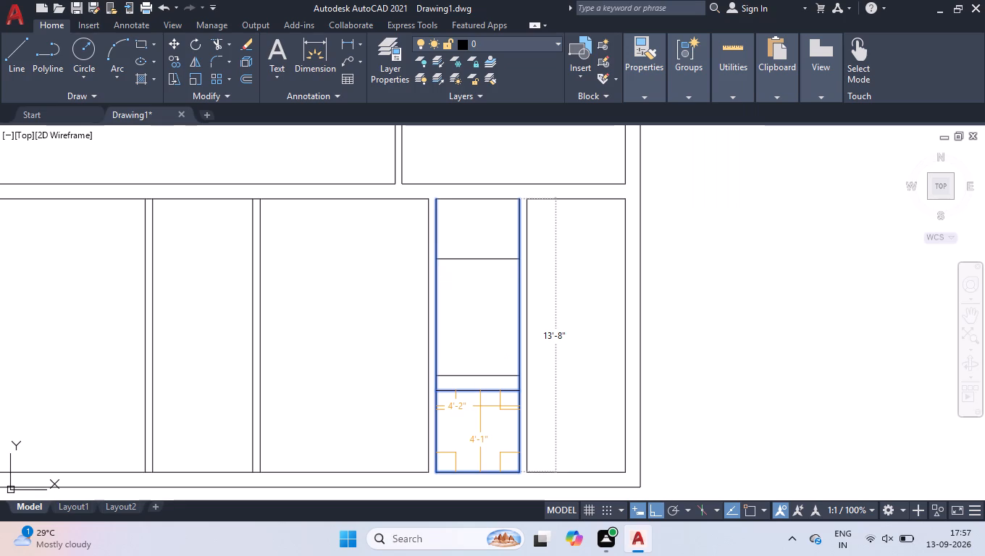
key(space)
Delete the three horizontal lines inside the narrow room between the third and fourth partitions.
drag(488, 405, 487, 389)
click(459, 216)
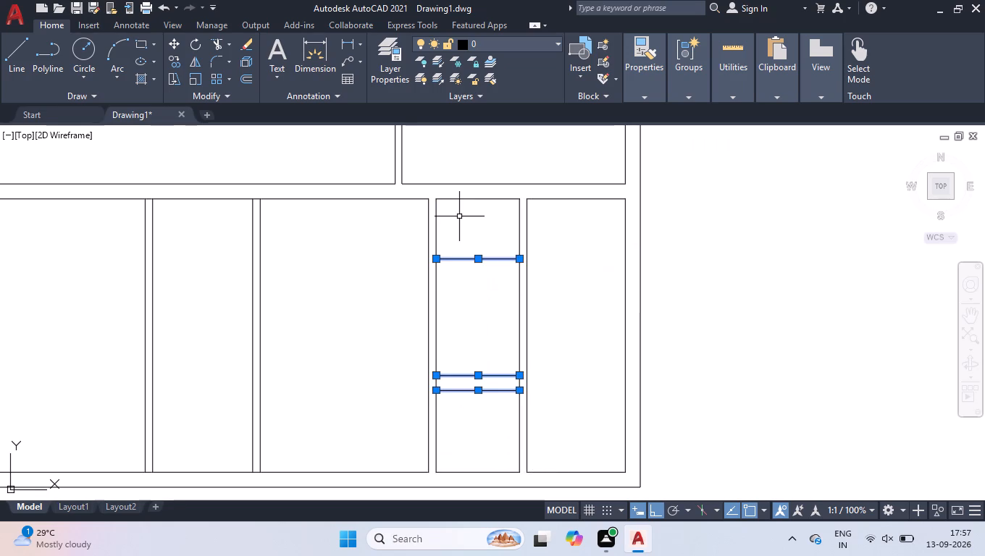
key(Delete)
Offset the narrow room's top line 5'0.5" down, and the new line another 4.5" down, forming a horizontal partition.
text(OFF)
key(Return)
text(5'0.5)
key(Return)
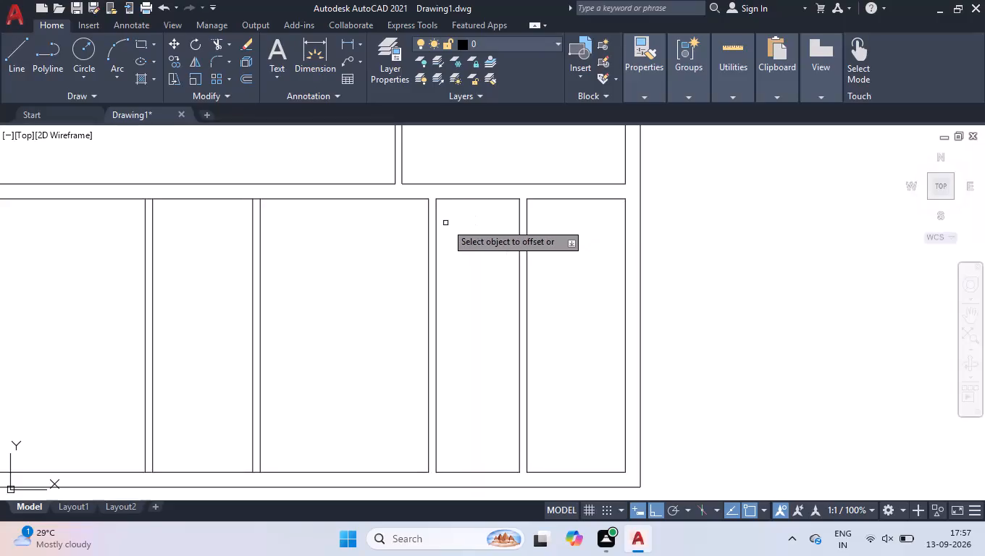
click(462, 198)
click(477, 266)
click(480, 299)
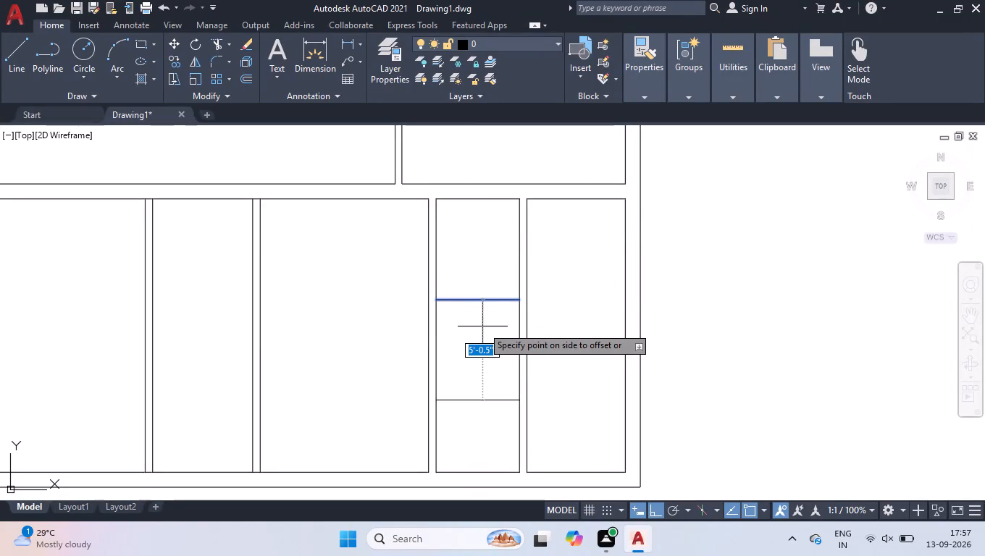
text(4.5)
key(Return)
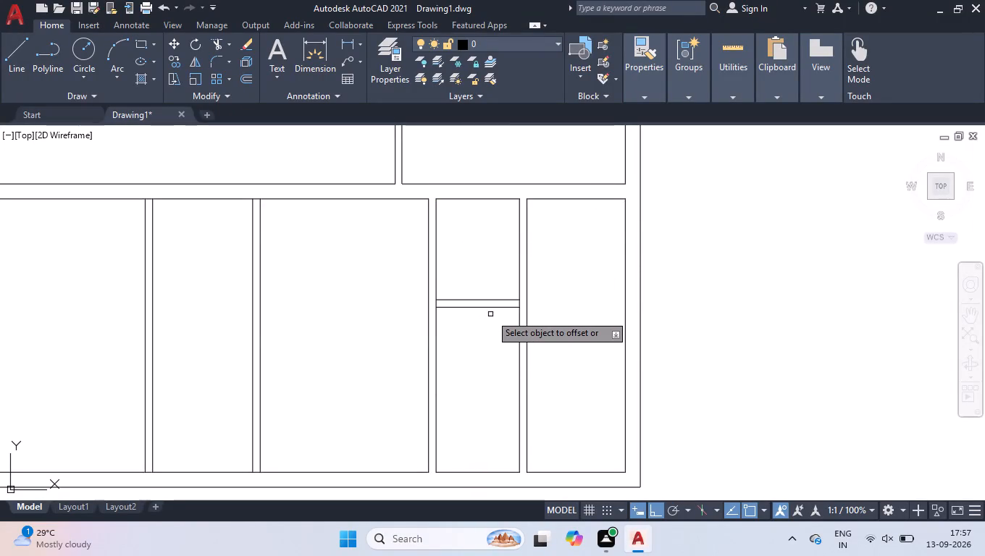
Offset the horizontal partition's lower line 5'10" down, and the new line another 4.5" down, forming a second horizontal partition.
click(490, 308)
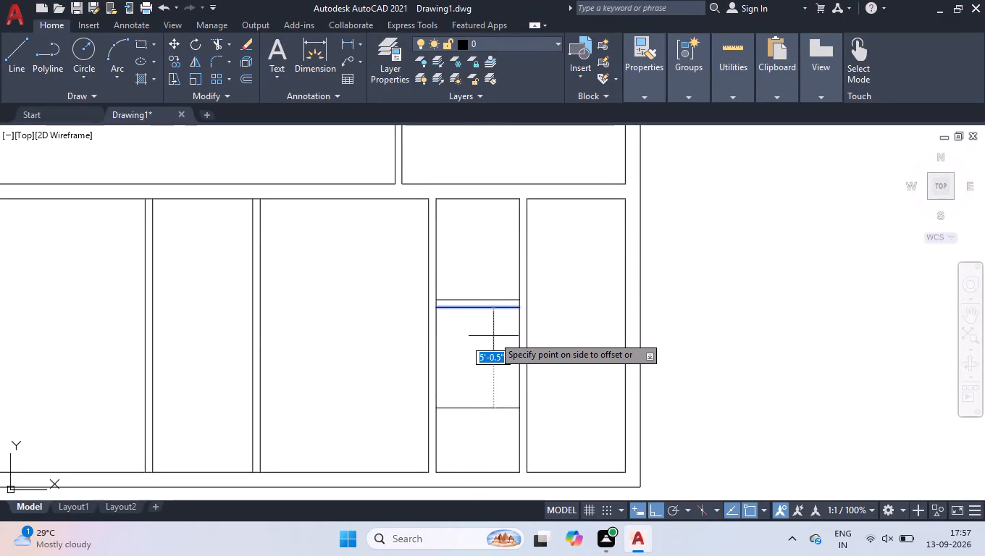
text(5'10)
key(Return)
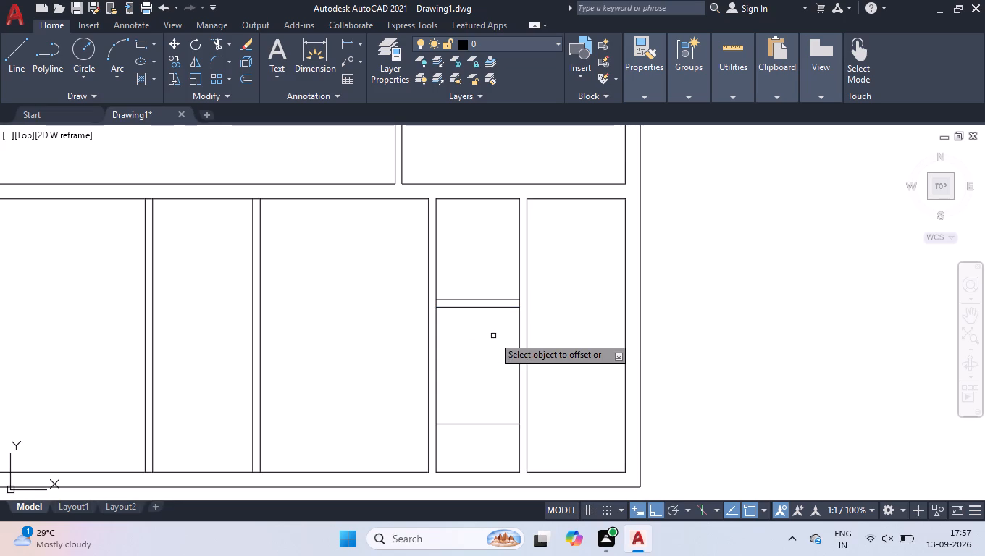
click(477, 424)
text(4.5)
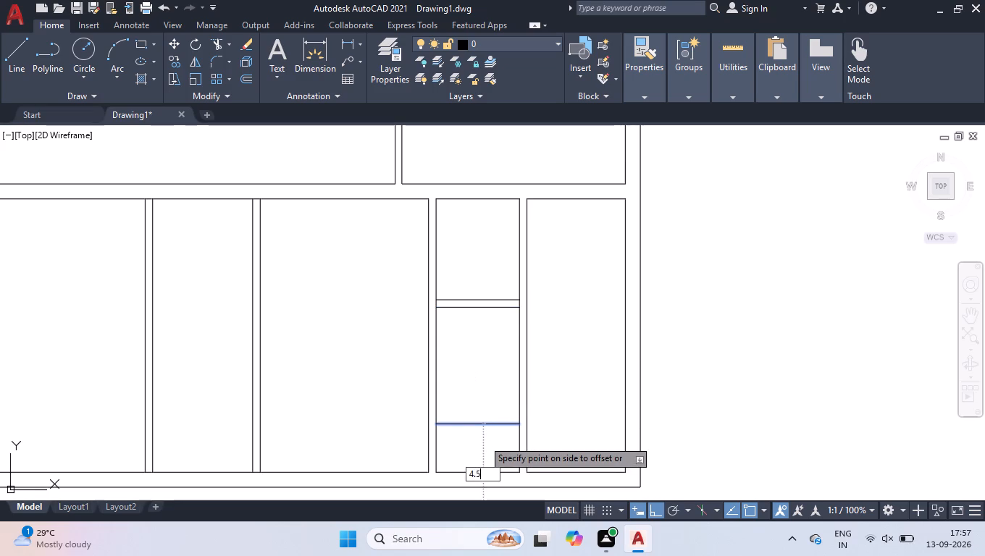
key(Return)
key(Return)
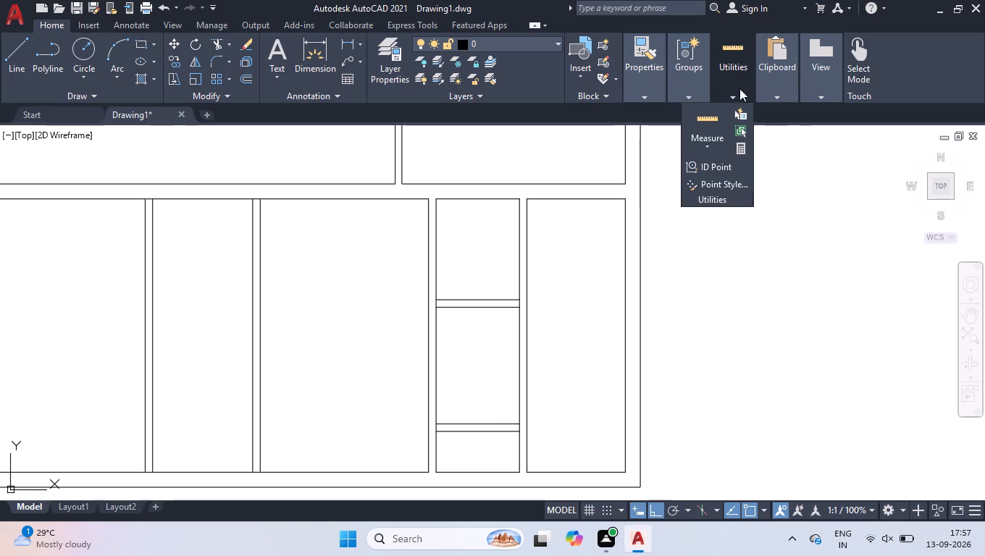
Measure the space below the second horizontal partition in the narrow room.
click(702, 120)
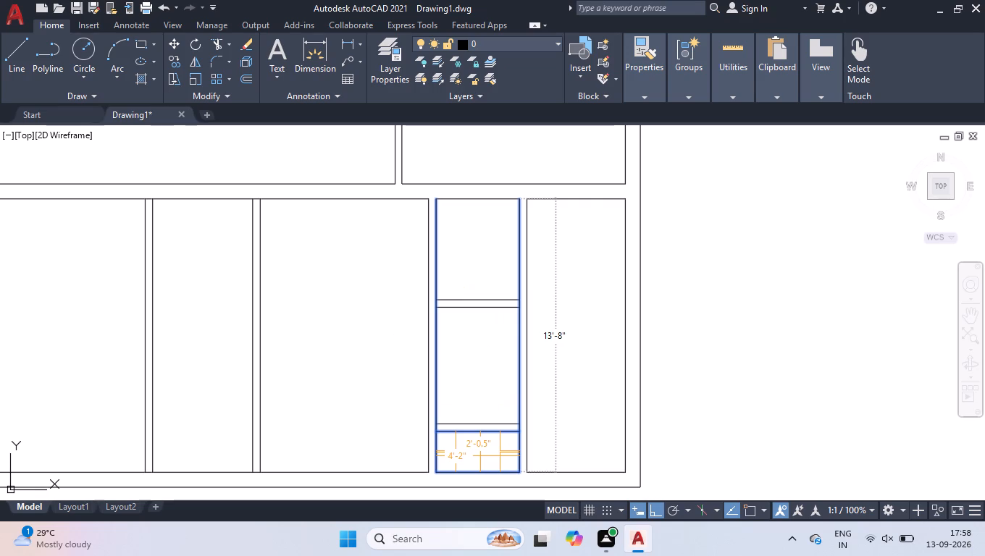
key(Return)
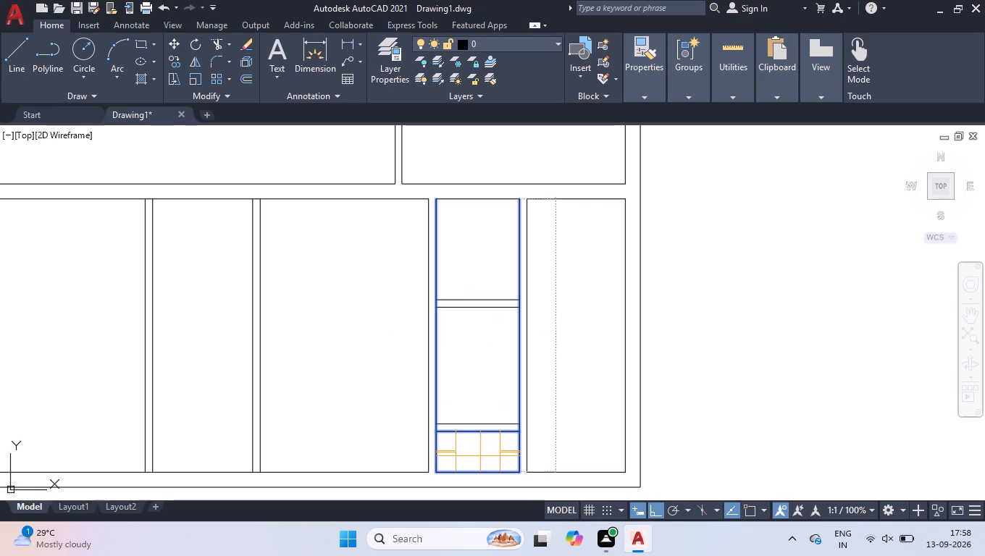
Move both horizontal partitions in the narrow room up 3'.
click(501, 451)
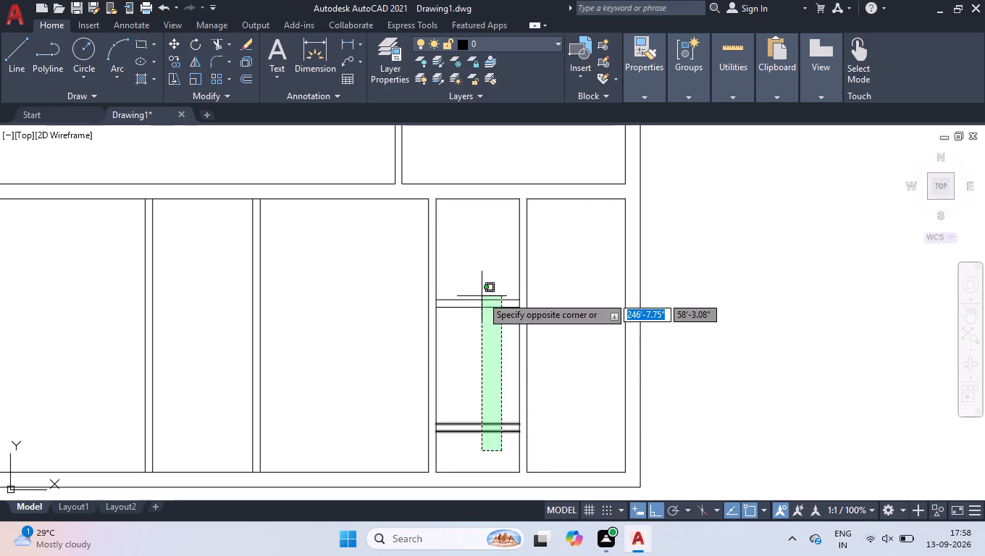
click(480, 286)
key(m)
key(Return)
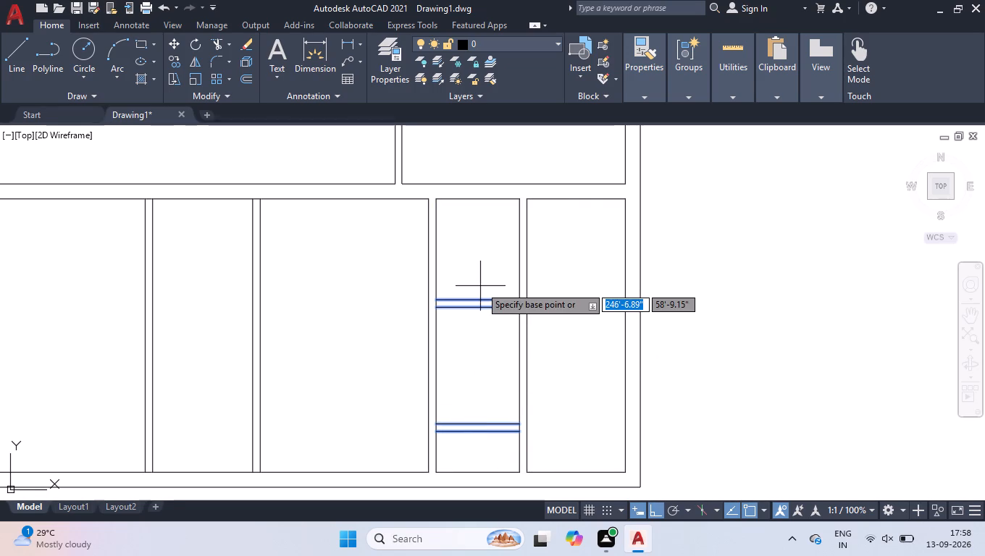
drag(516, 432, 518, 426)
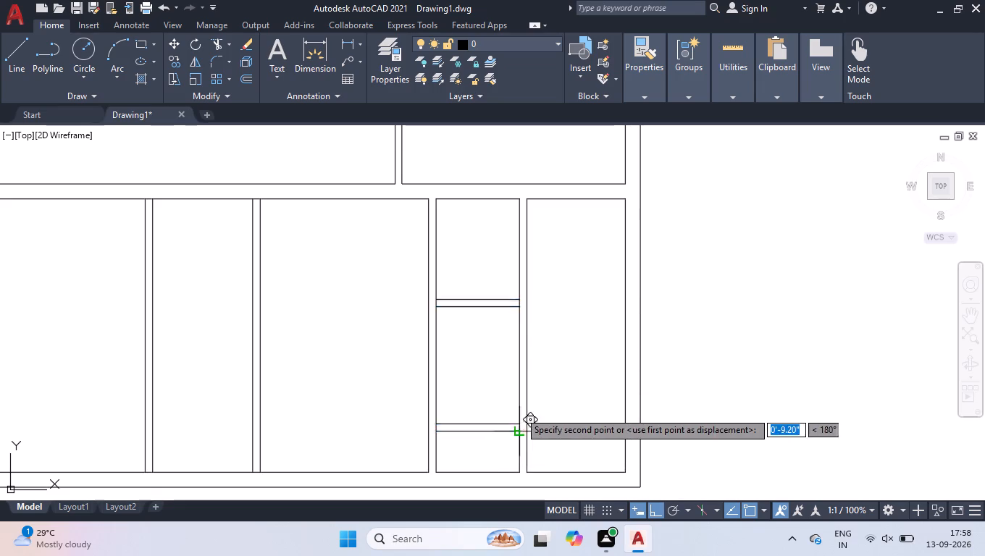
text(3')
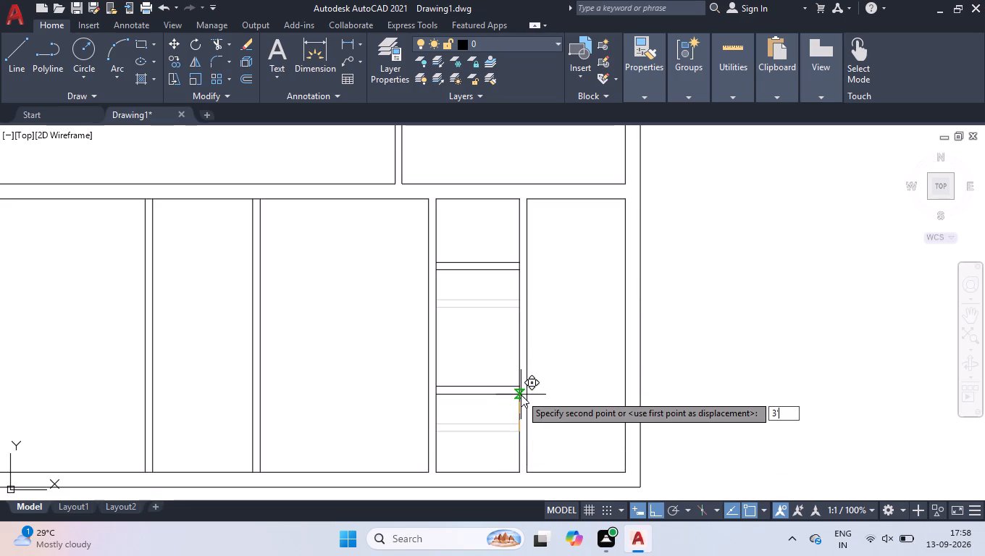
key(Return)
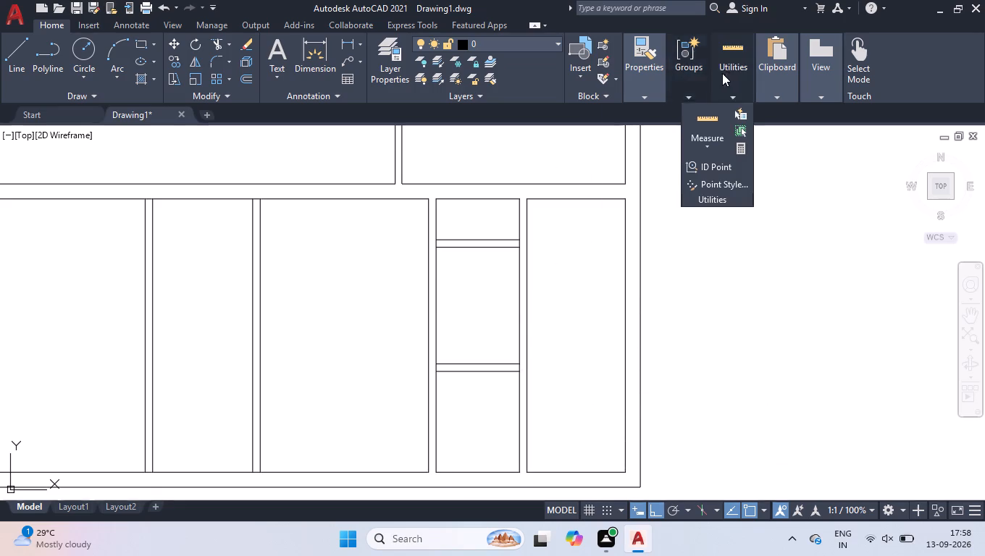
Measure the space above the upper horizontal partition in the narrow room.
click(711, 115)
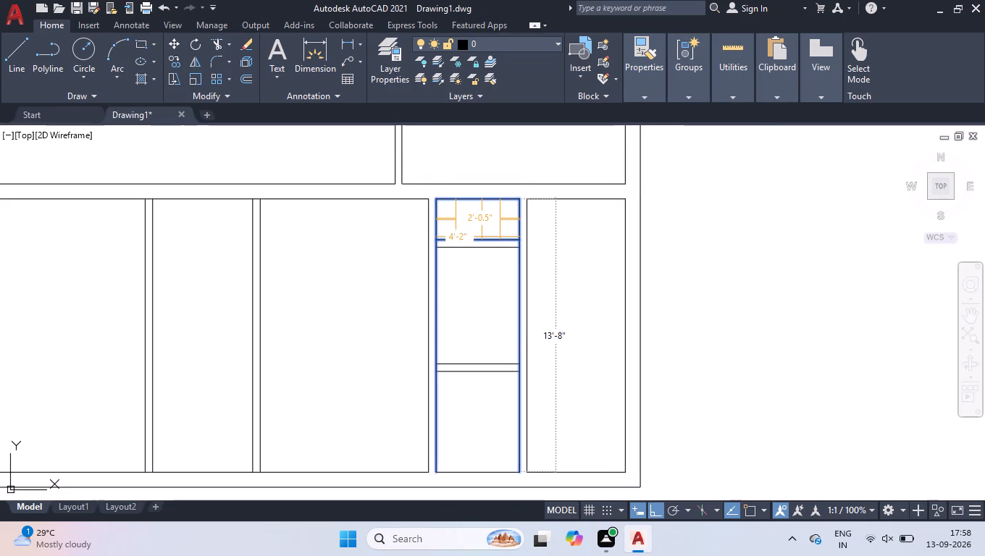
key(Return)
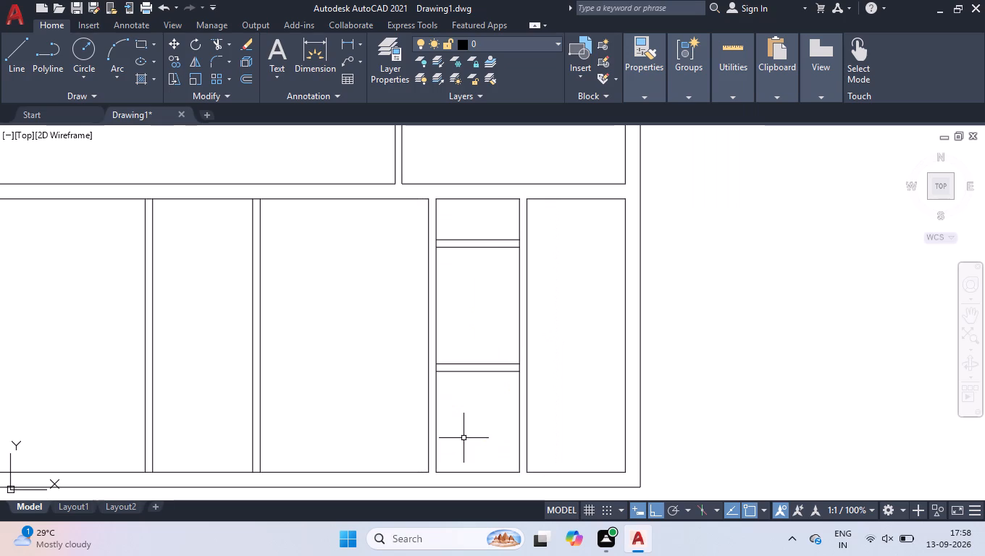
Move both horizontal partitions in the narrow room down 1'6".
drag(510, 229, 504, 243)
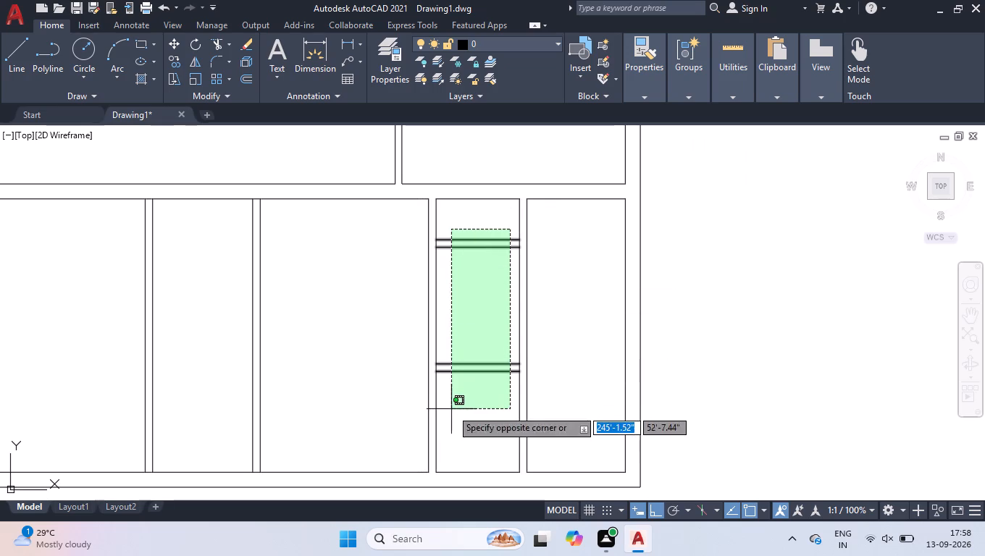
click(451, 409)
key(m)
key(Return)
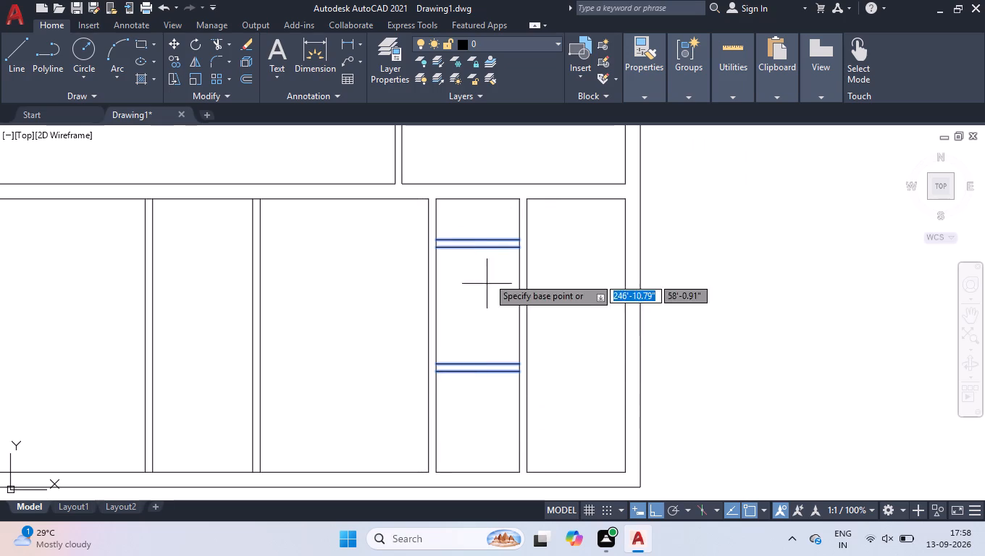
click(515, 243)
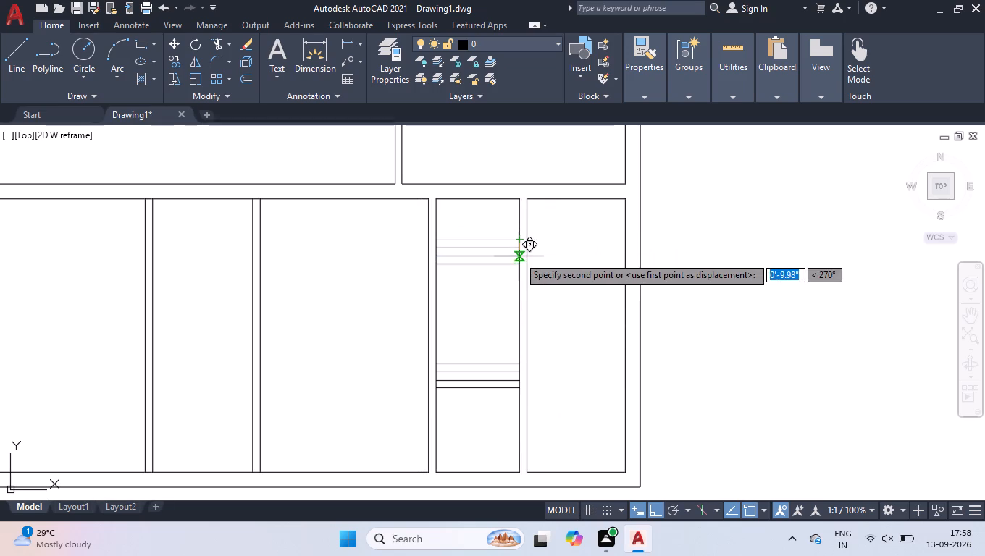
text(1')
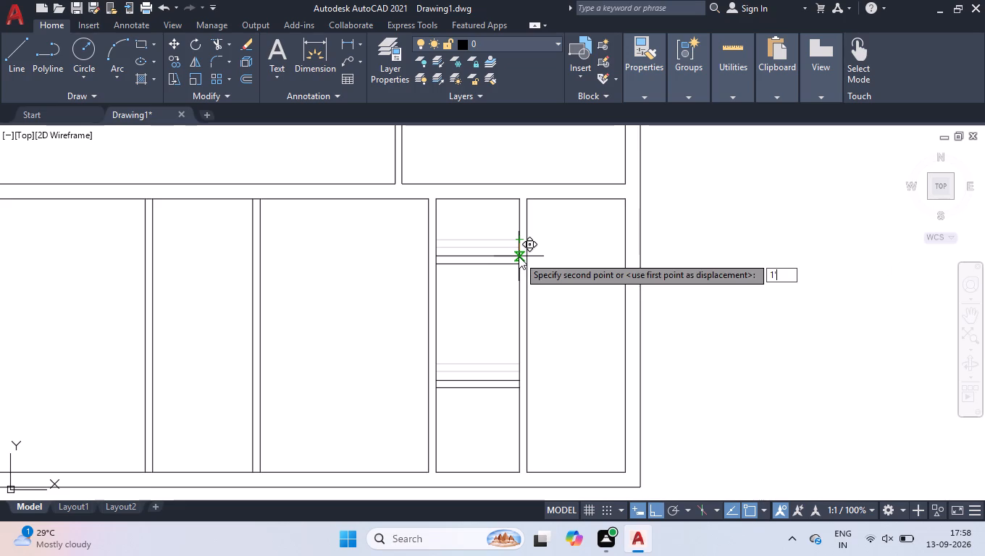
key(6)
key(Return)
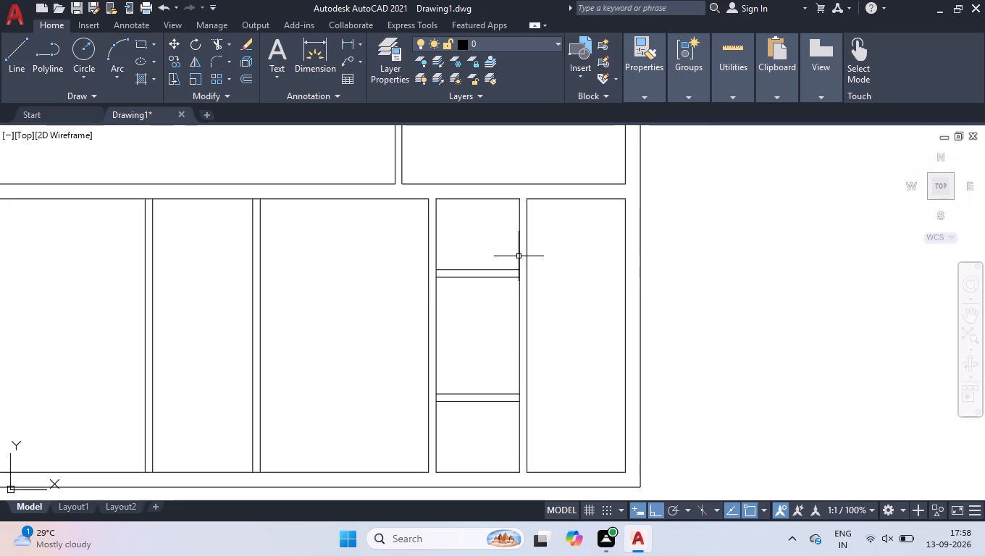
Measure the space below the lower horizontal partition in the narrow room.
click(695, 124)
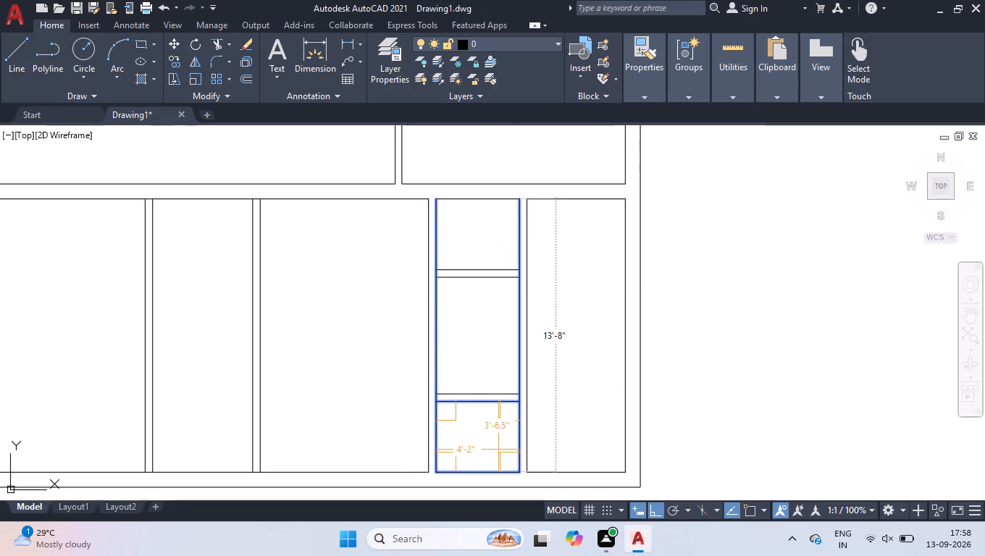
key(space)
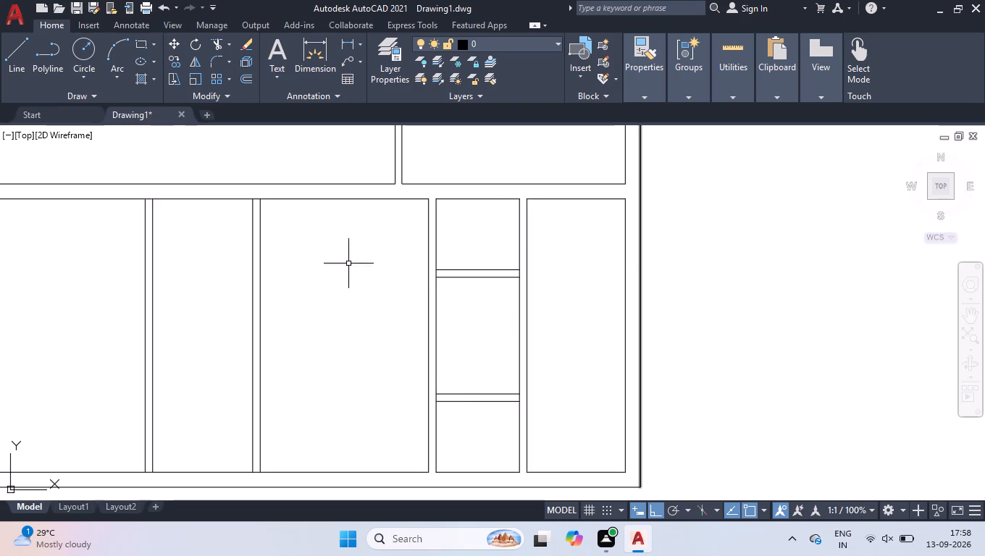
Stretch the upper partition's top line and the lower partition's bottom line 4.5" across the narrow room's right wall to its far face.
click(456, 267)
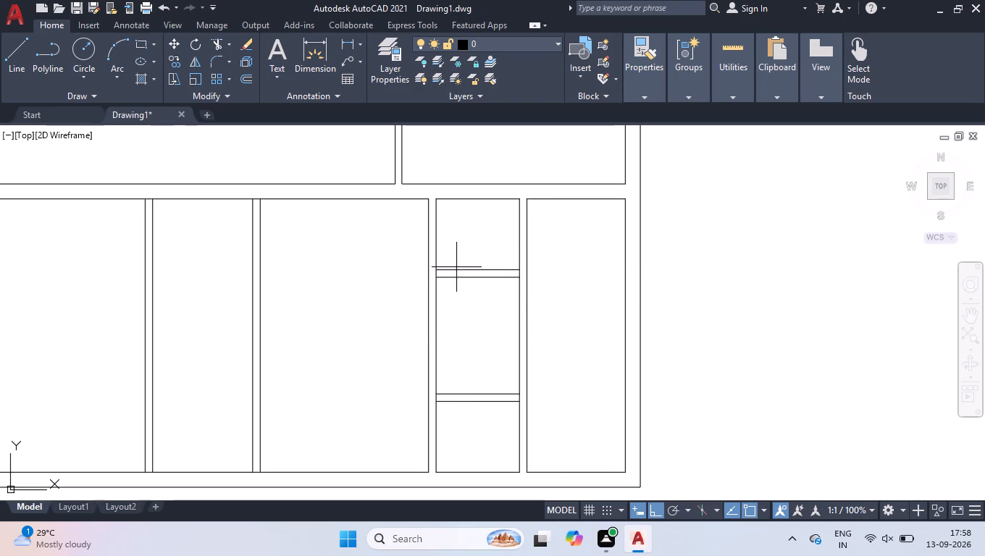
click(468, 265)
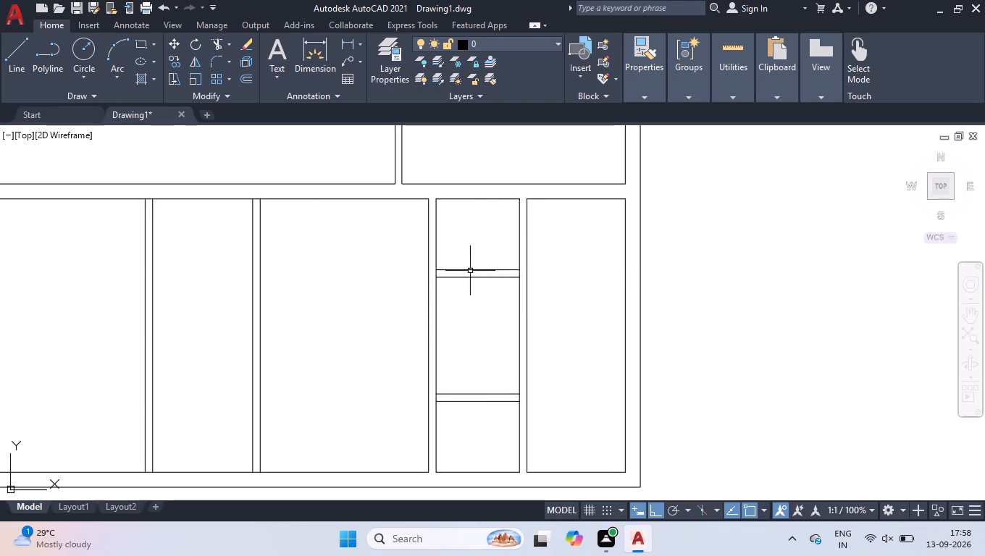
click(470, 271)
click(499, 403)
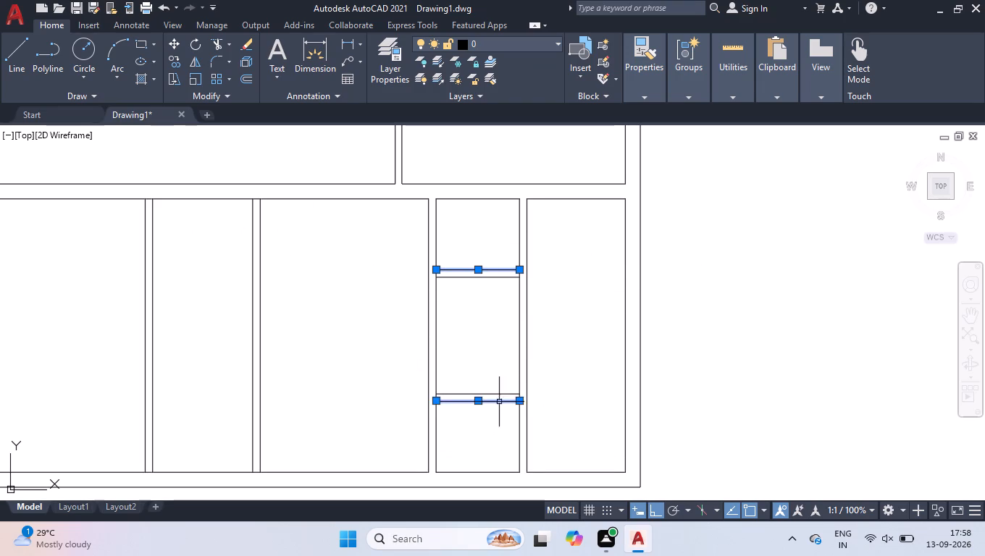
scroll(513, 290, up, 4)
click(524, 238)
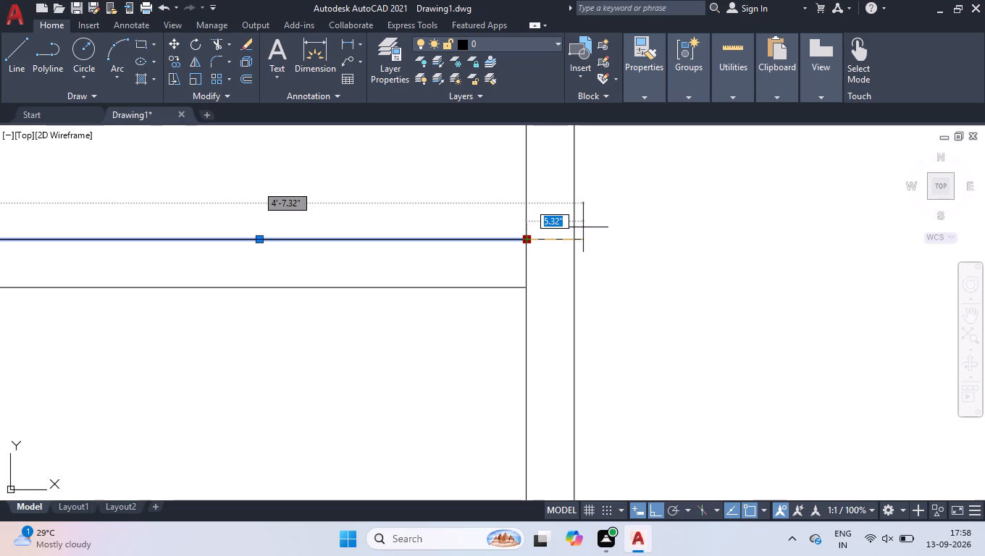
click(578, 240)
scroll(561, 210, down, 3)
scroll(558, 462, up, 2)
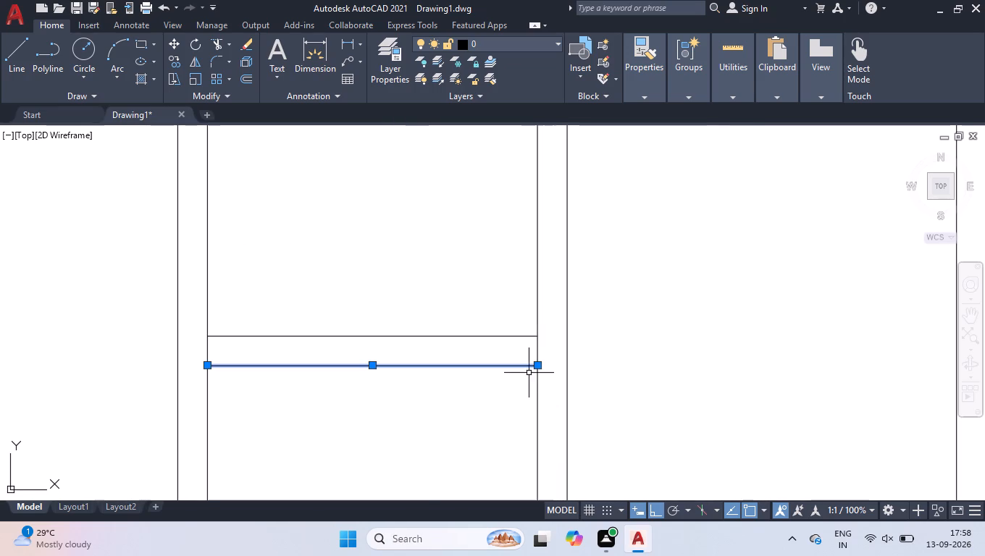
click(536, 363)
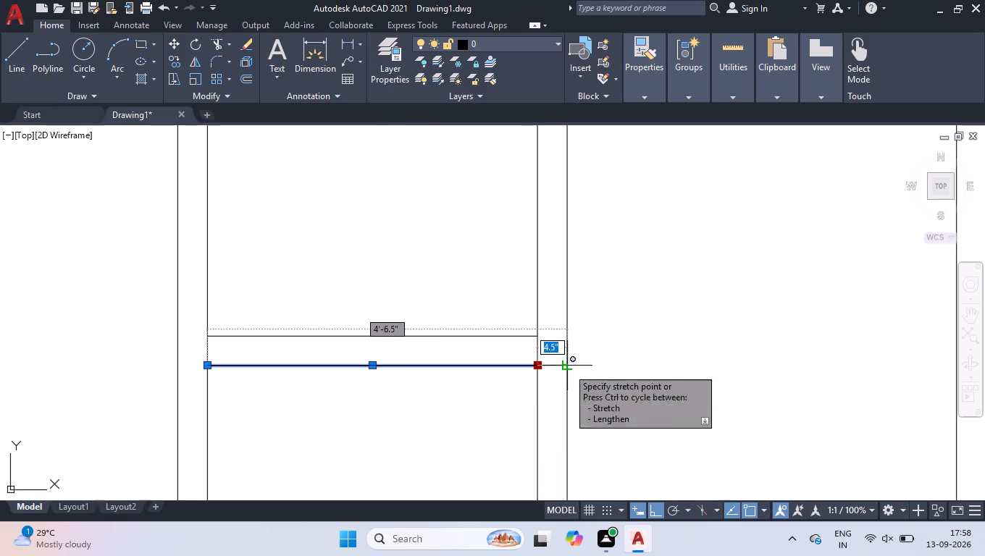
click(568, 368)
right_click(440, 281)
click(475, 411)
scroll(457, 376, down, 4)
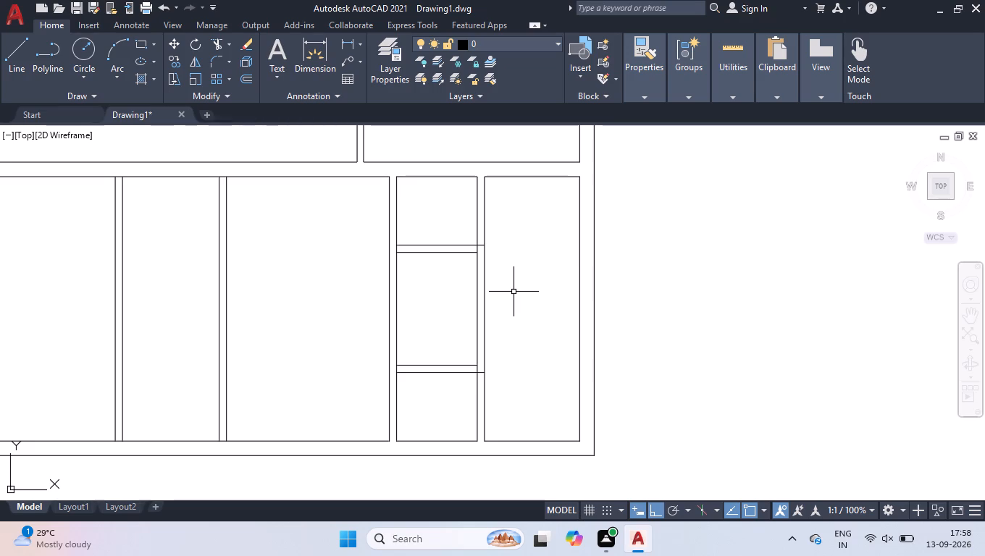
Extend the same two partition lines across the narrow room's left wall to its far face.
text(EX)
key(Return)
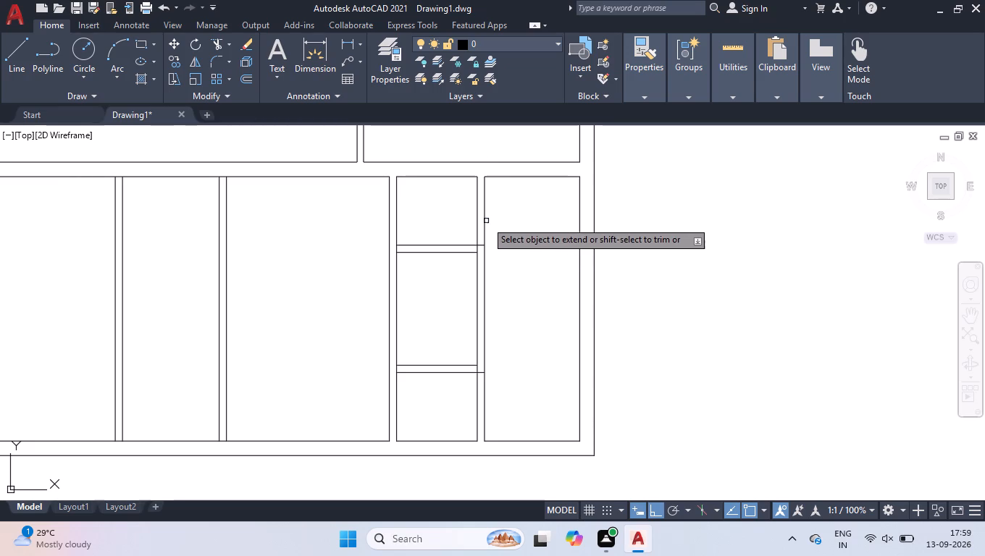
click(406, 244)
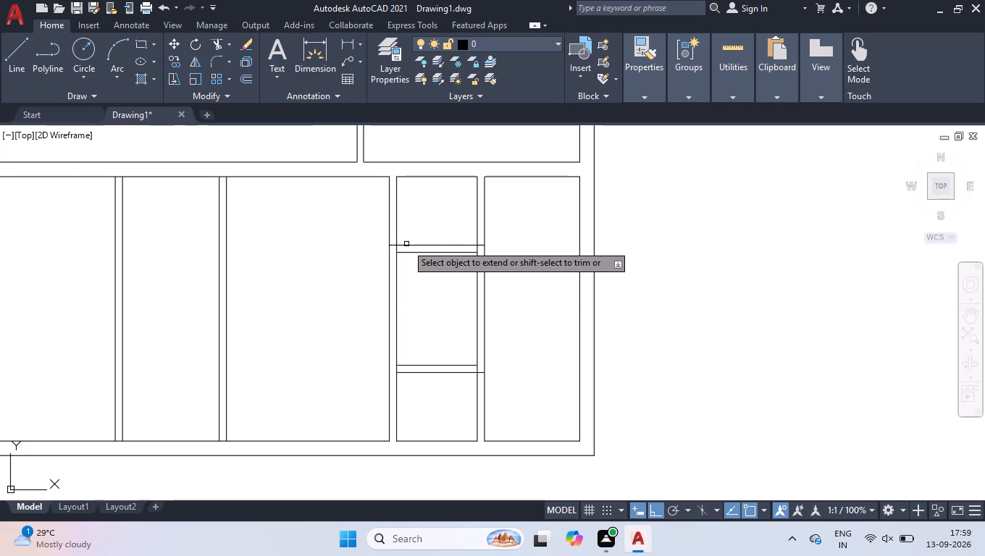
click(404, 372)
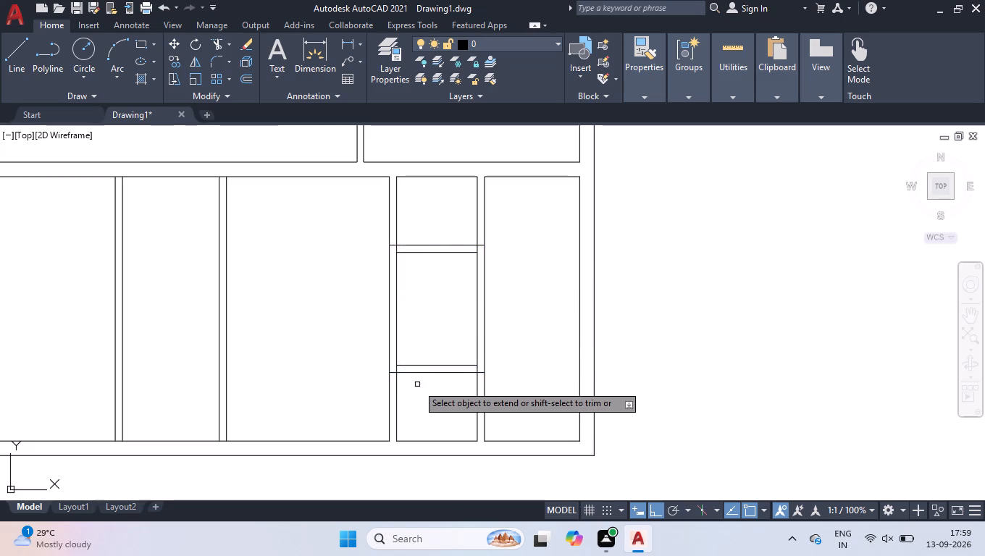
key(Return)
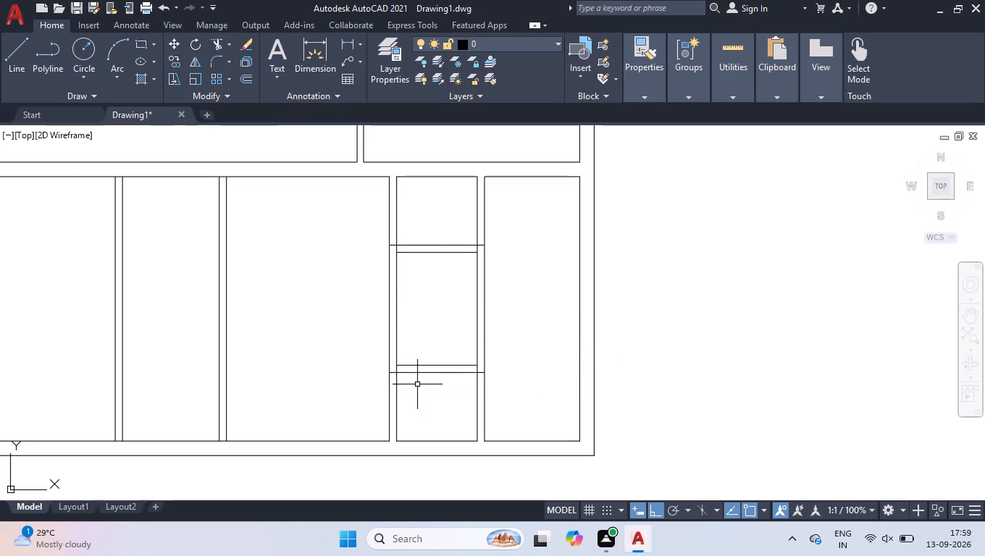
Trim both lines of the narrow room's left wall between the two horizontal partitions.
text(TR)
key(Return)
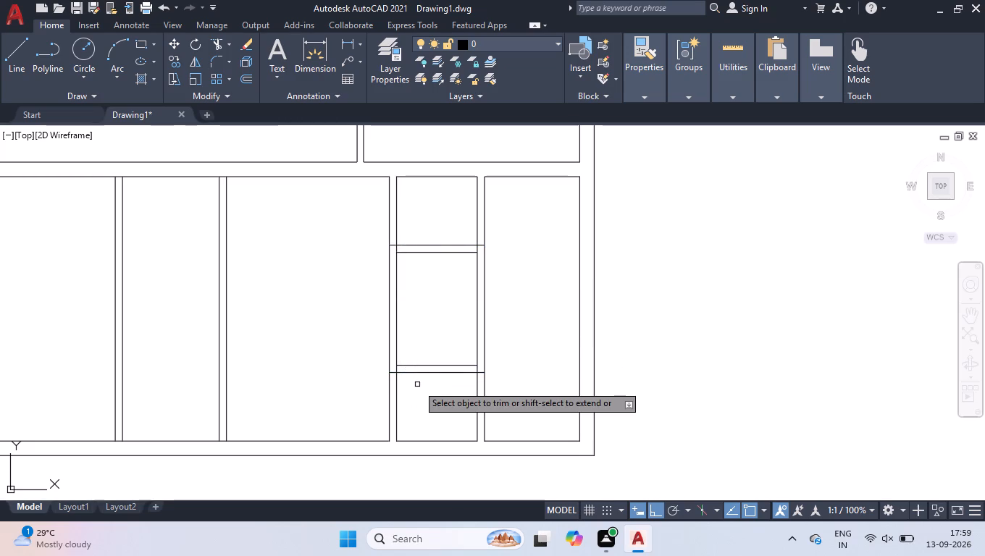
click(335, 308)
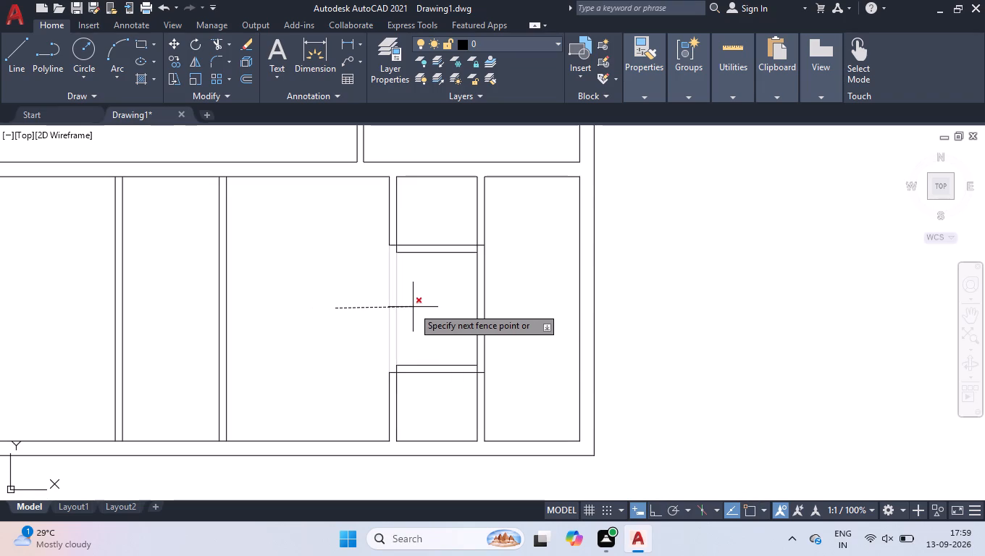
click(413, 307)
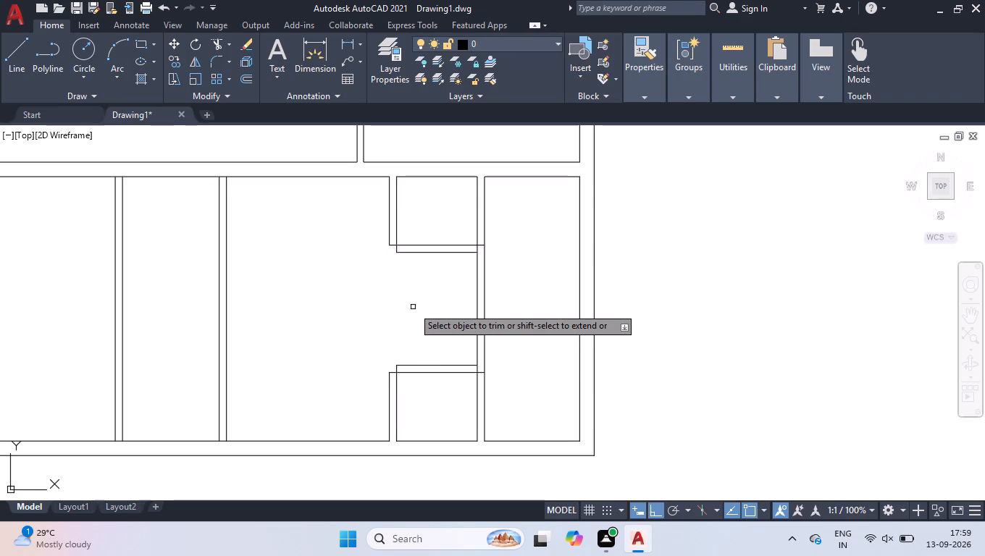
key(Return)
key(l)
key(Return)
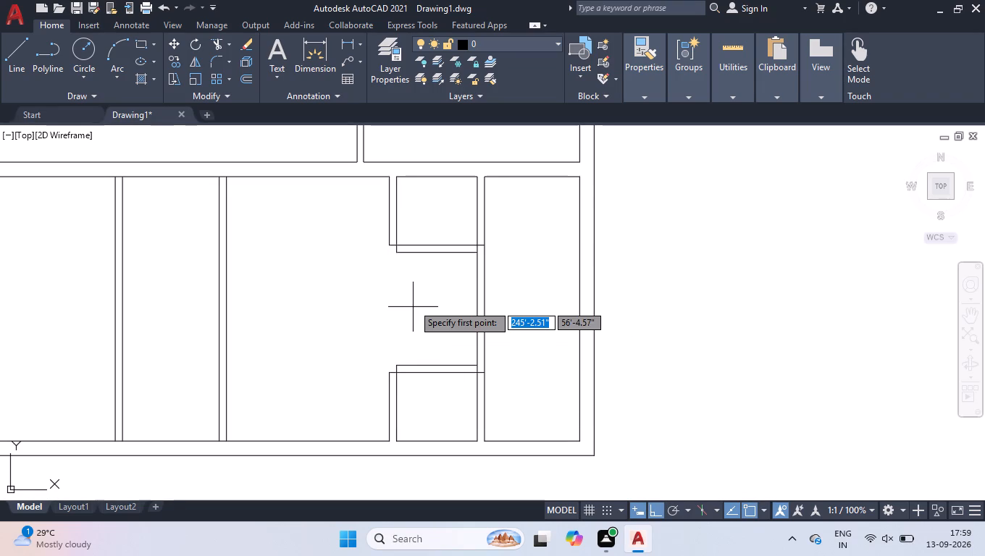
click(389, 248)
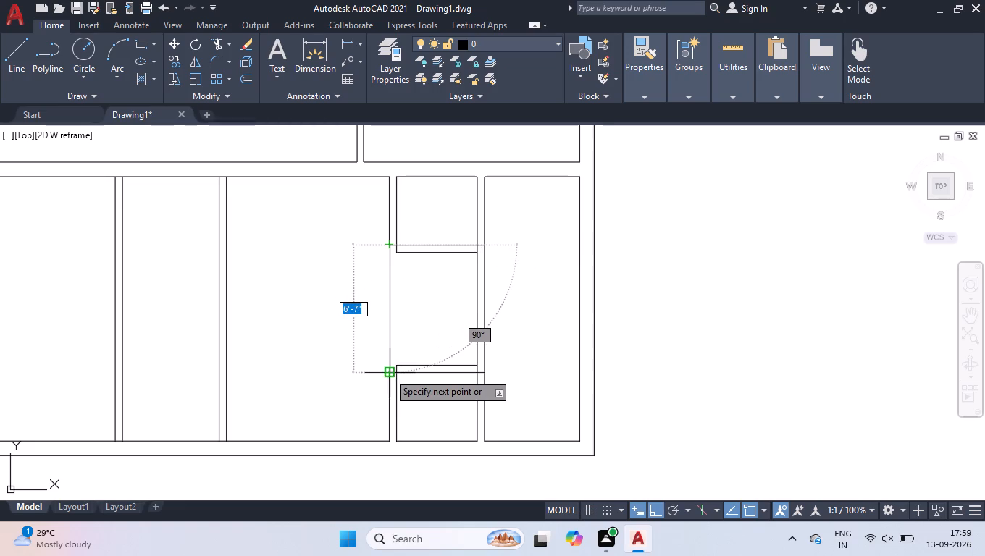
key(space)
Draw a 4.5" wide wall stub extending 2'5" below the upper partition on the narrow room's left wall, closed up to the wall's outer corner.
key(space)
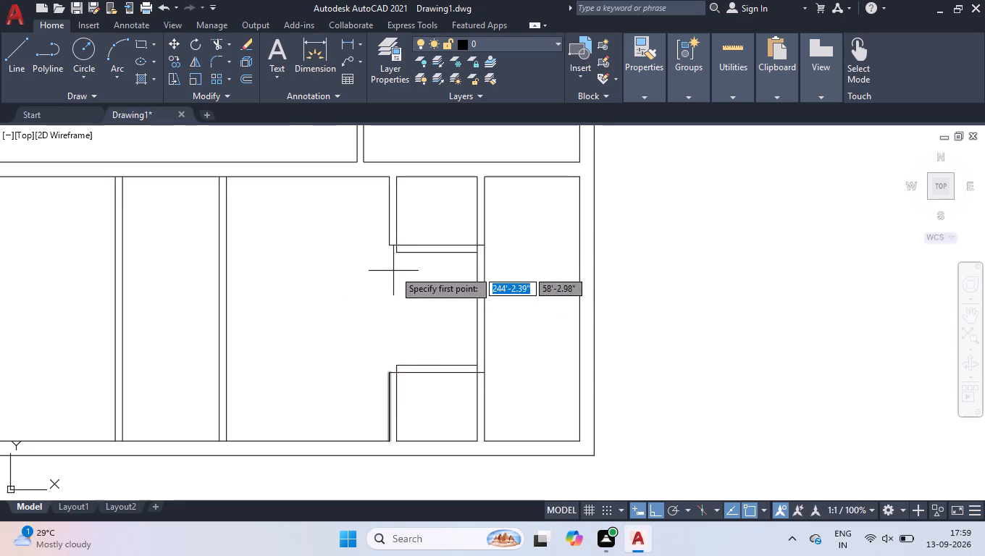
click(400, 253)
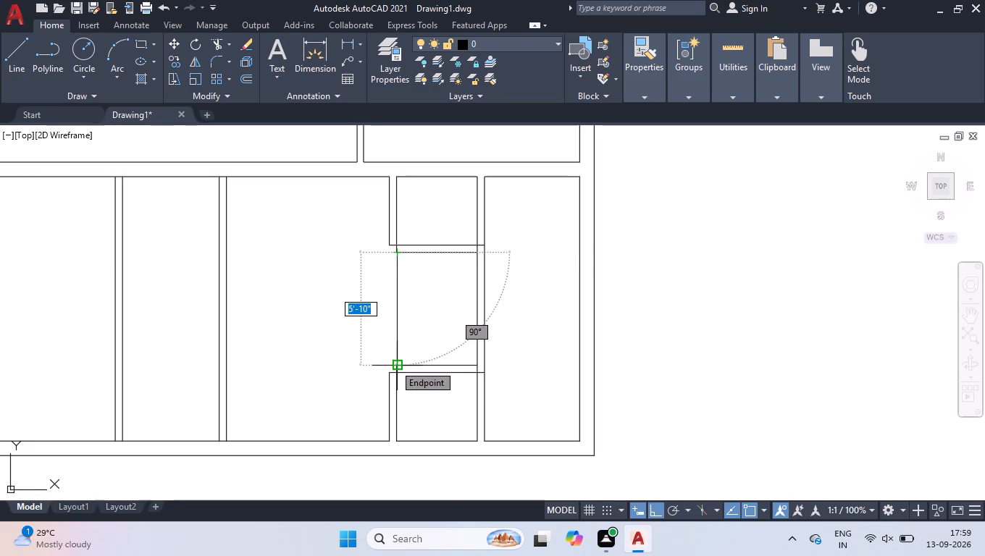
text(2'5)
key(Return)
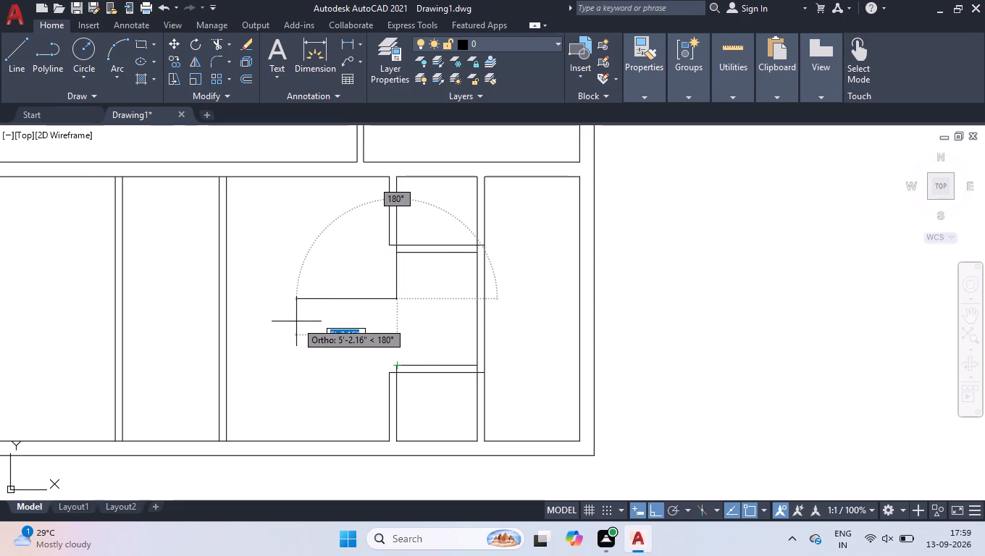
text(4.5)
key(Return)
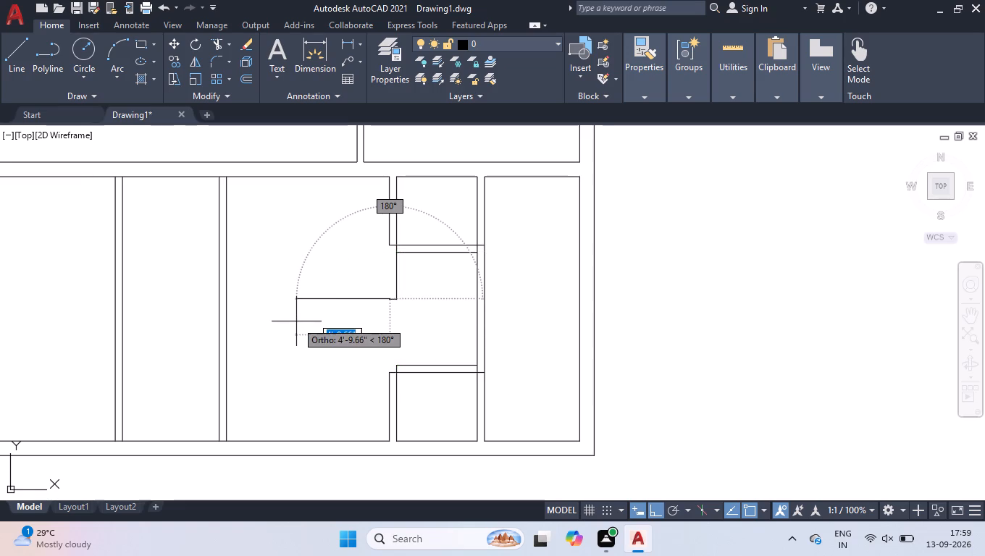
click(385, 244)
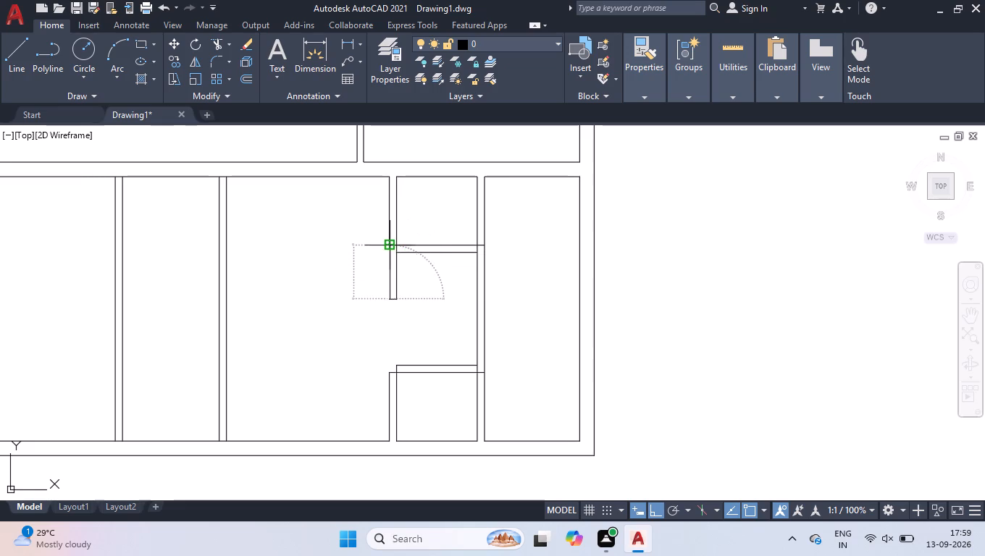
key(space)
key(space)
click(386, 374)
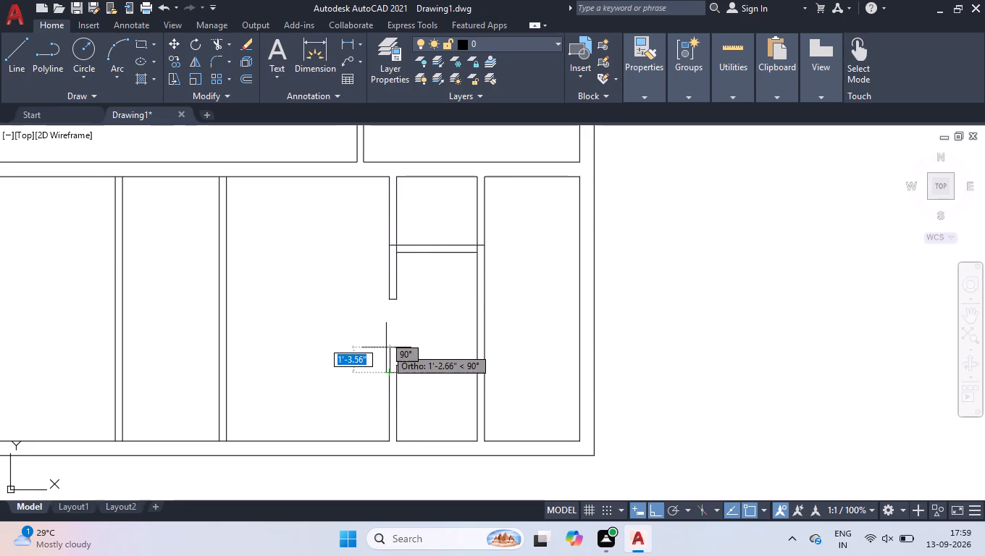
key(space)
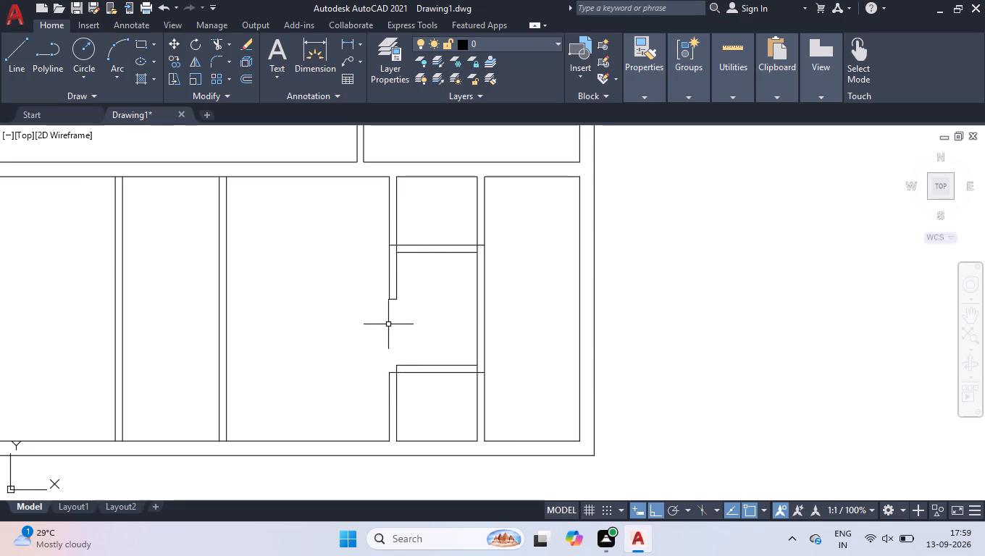
Measure the length and width of the new wall stub below the upper partition.
scroll(391, 265, up, 2)
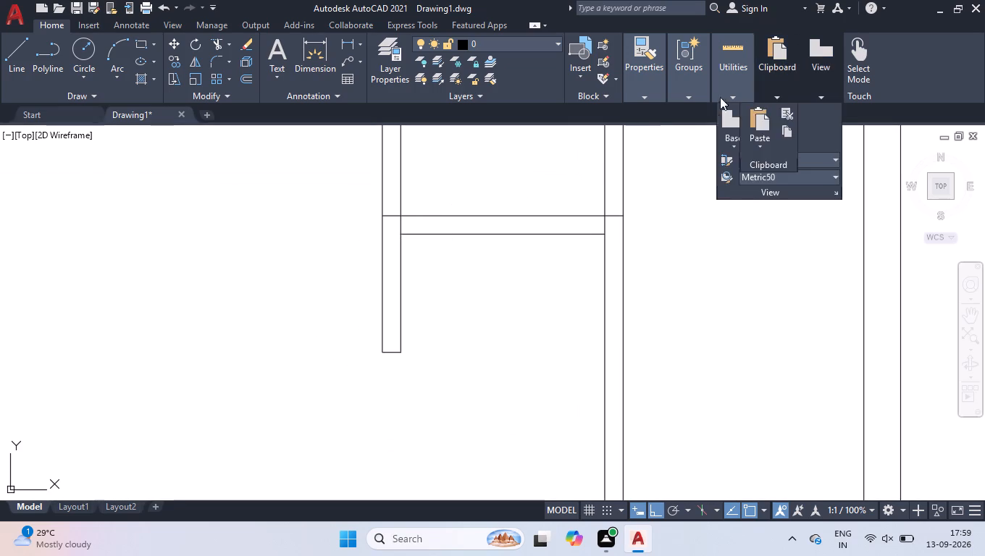
click(714, 118)
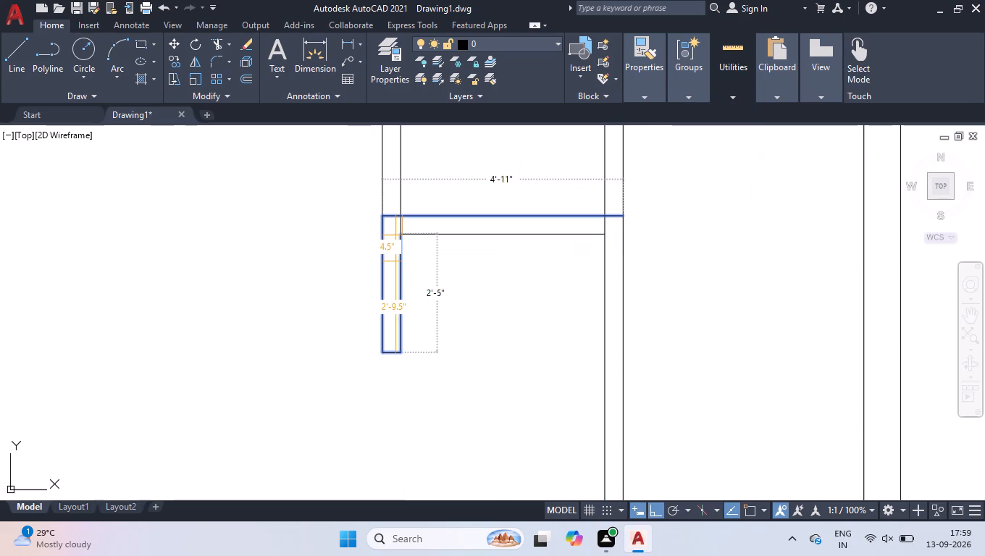
key(space)
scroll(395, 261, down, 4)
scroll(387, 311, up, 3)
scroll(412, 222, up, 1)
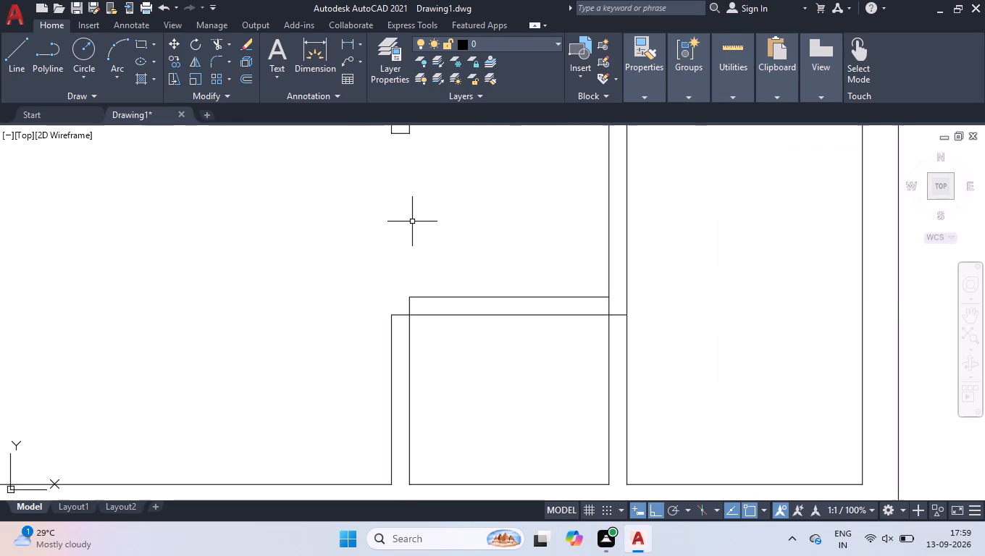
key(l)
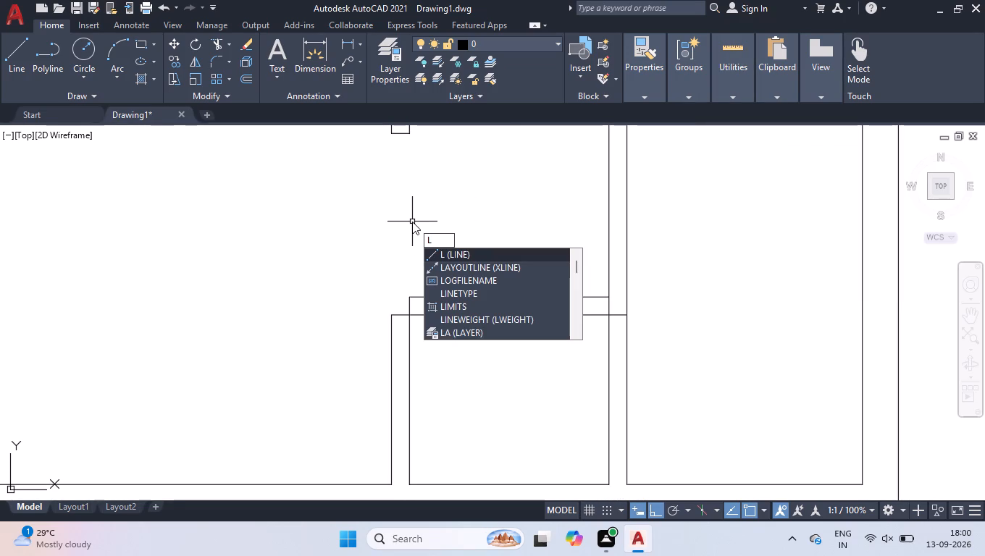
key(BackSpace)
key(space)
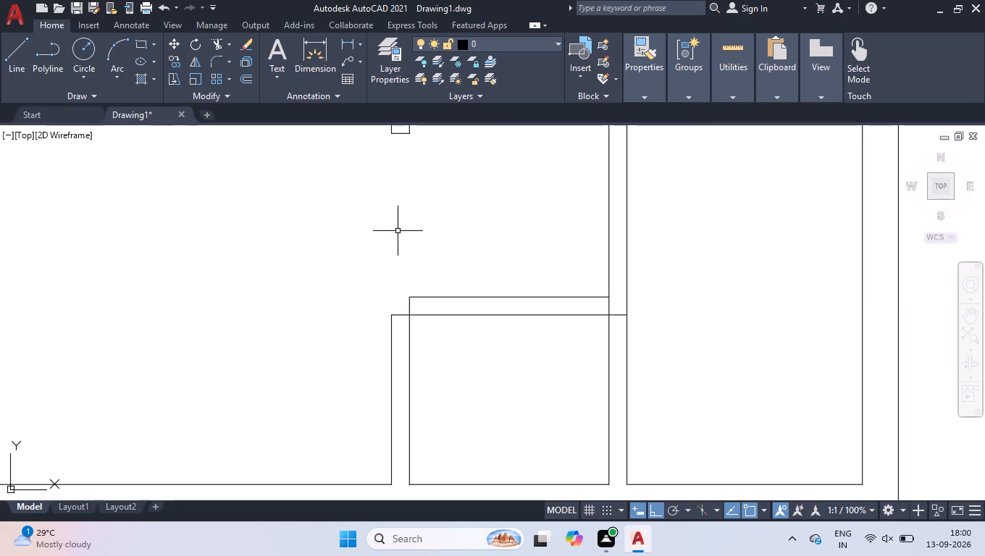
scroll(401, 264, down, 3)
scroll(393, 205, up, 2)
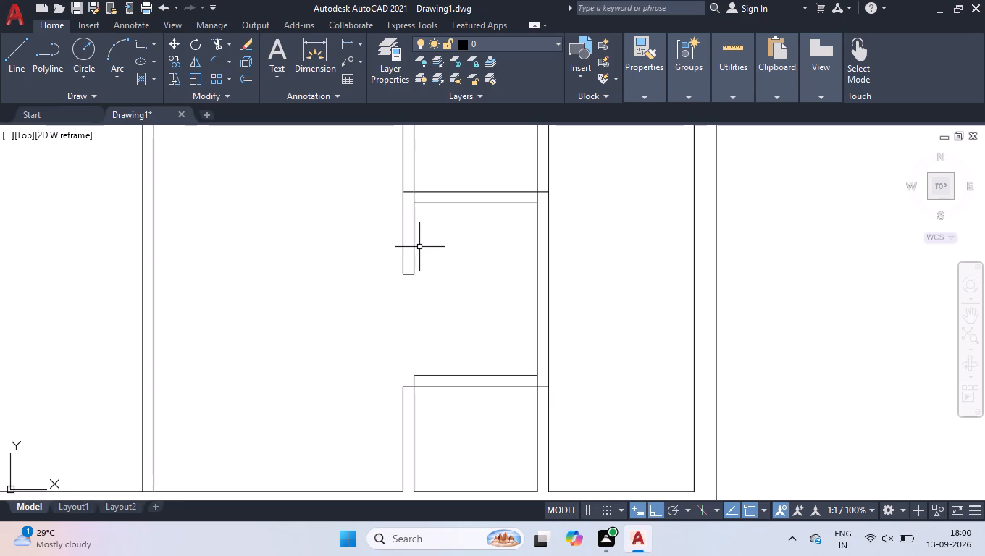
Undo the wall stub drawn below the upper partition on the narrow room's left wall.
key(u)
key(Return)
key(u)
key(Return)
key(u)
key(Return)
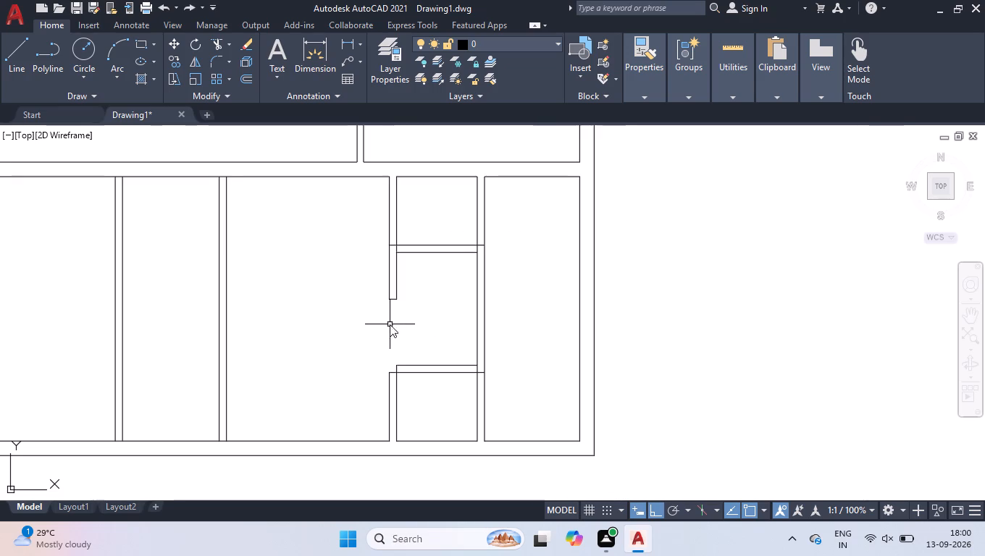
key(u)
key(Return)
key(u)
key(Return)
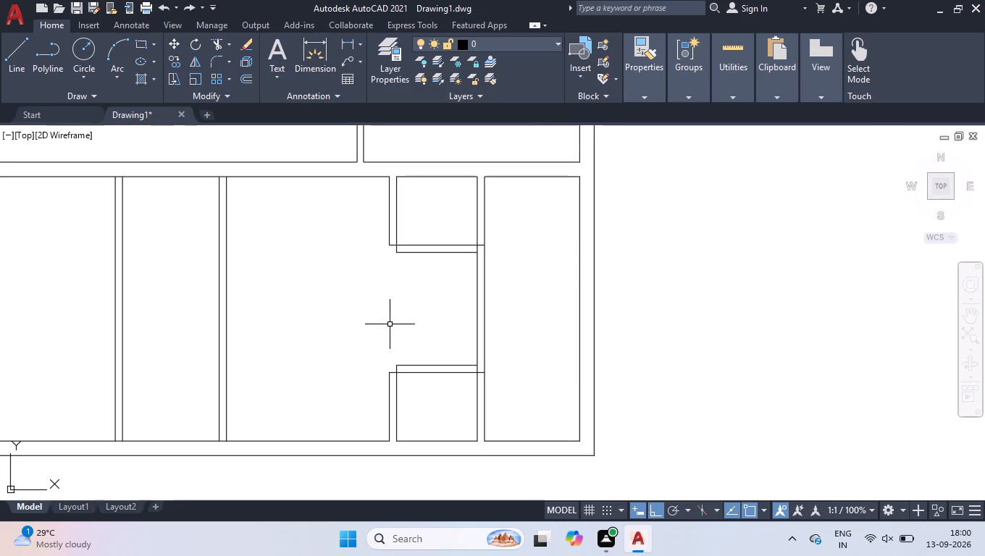
Draw a wall stub from the upper partition's outer left corner: 1'5" down, 4.5" across, and back up to the partition's bottom line.
key(l)
key(Return)
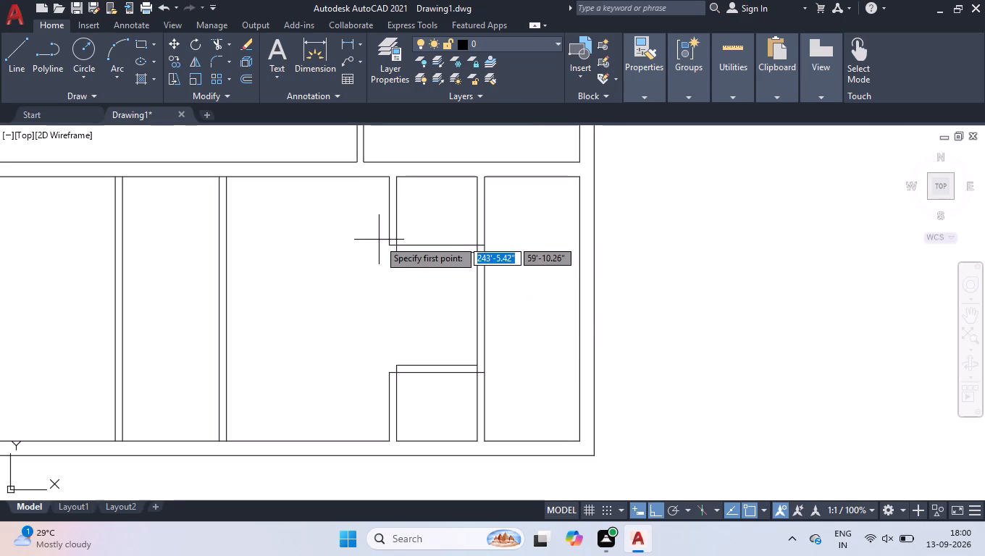
scroll(393, 247, up, 3)
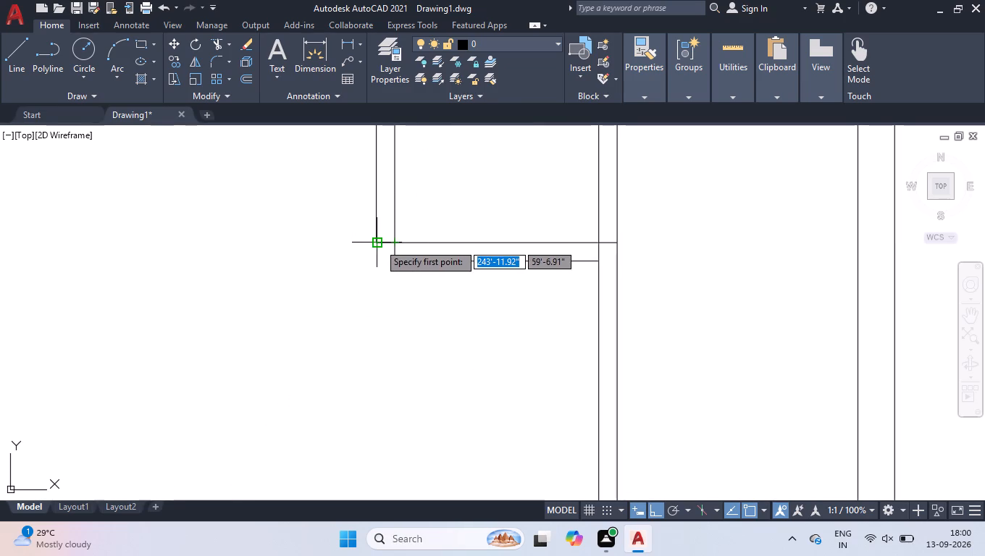
click(379, 243)
text(1'5)
key(Return)
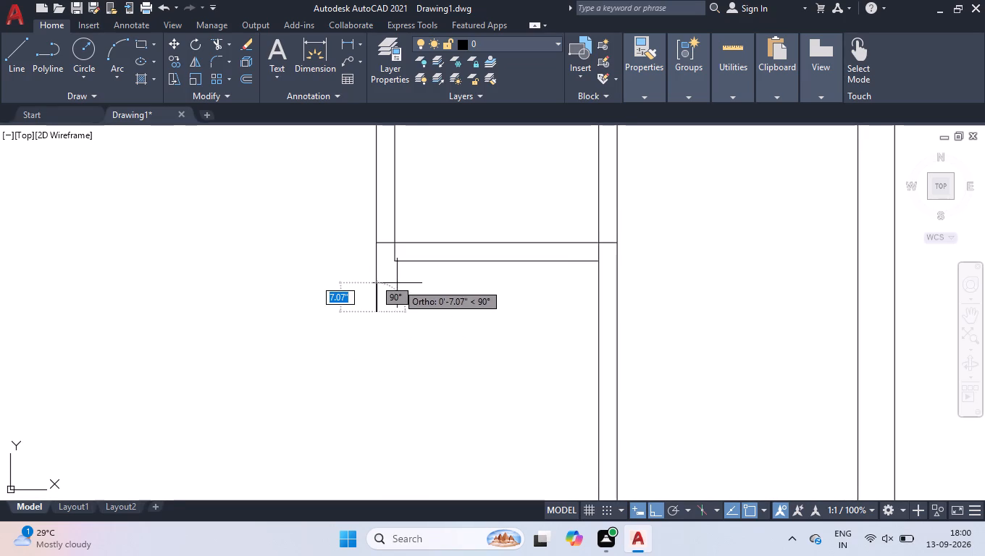
text(4.5)
key(Return)
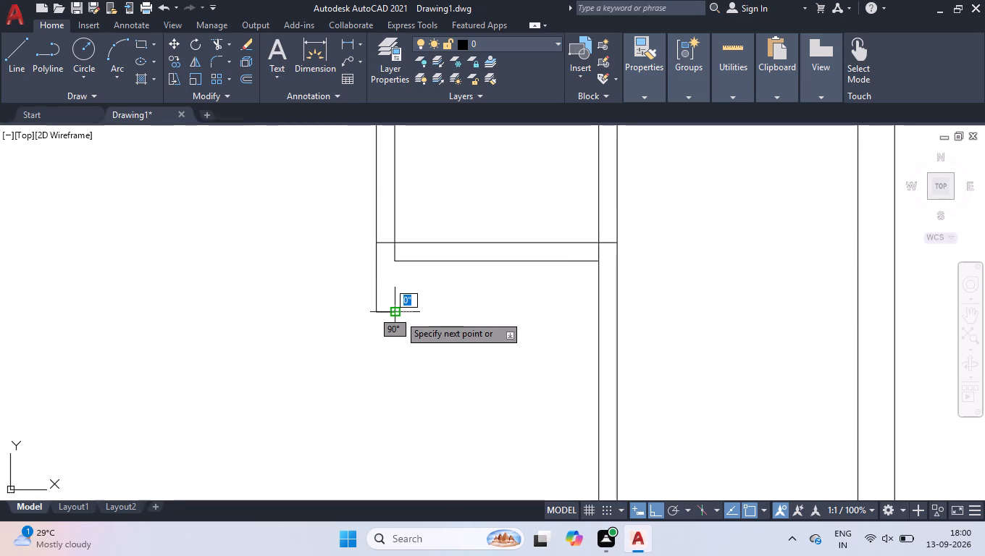
click(398, 261)
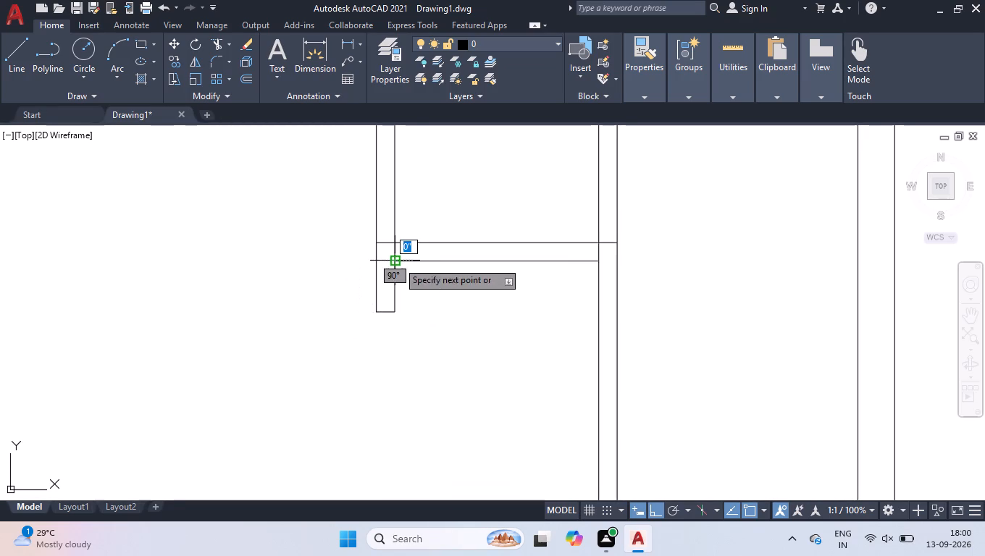
key(space)
Draw a matching stub from the lower partition's outer left corner: 1'5" up, 4.5" across, and back down to the partition's top line.
scroll(398, 261, down, 4)
scroll(402, 313, up, 4)
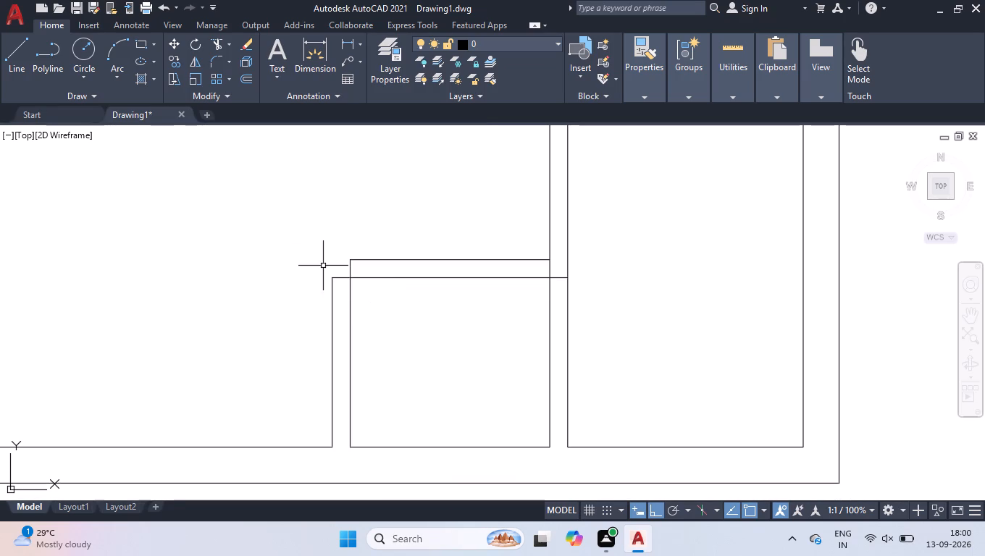
scroll(323, 266, down, 2)
scroll(307, 202, up, 1)
key(l)
key(Return)
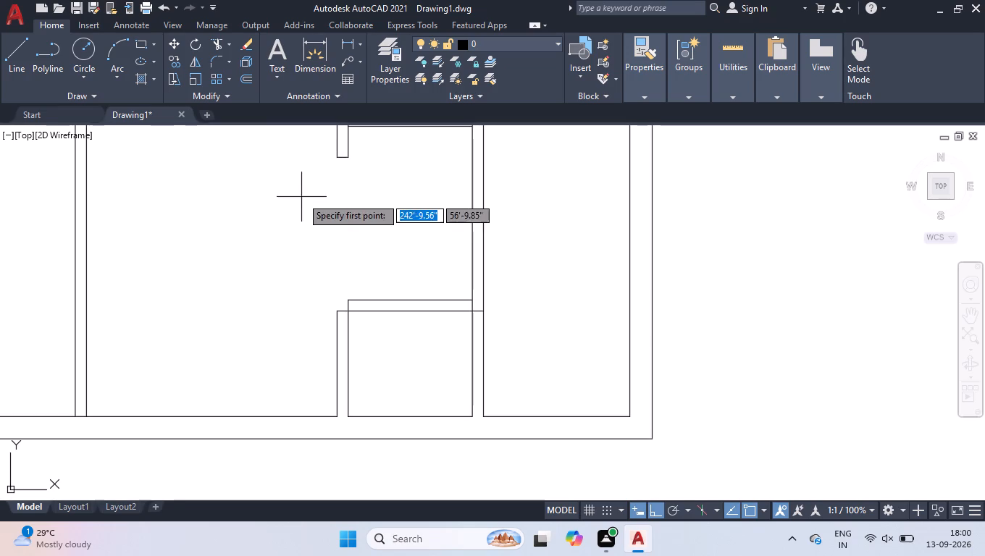
click(335, 311)
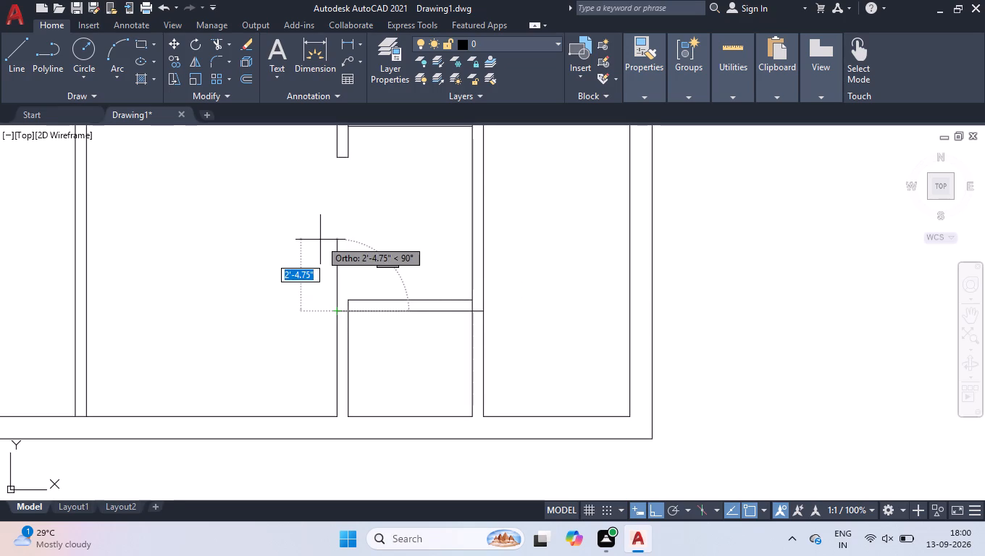
text(1'5)
key(Return)
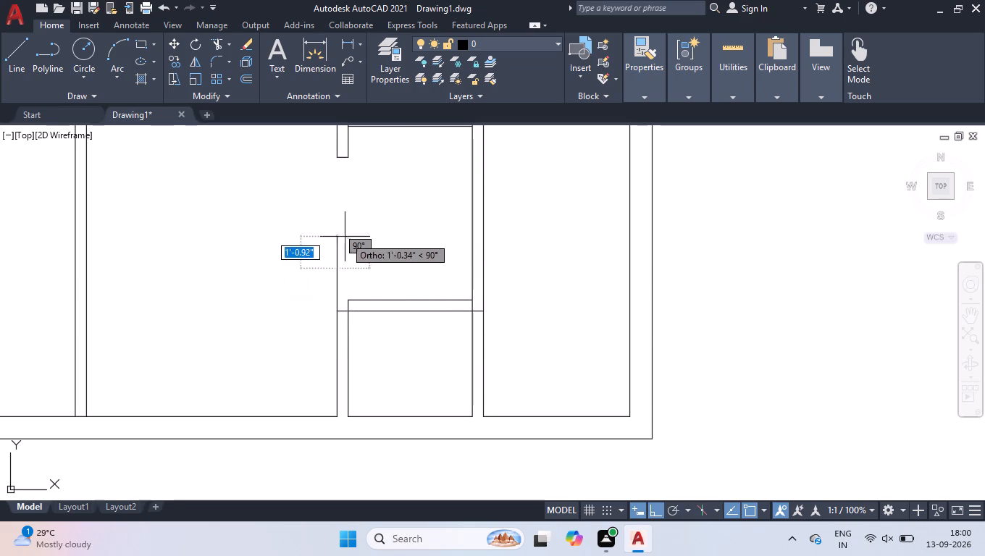
key(4)
key(period)
key(5)
key(Return)
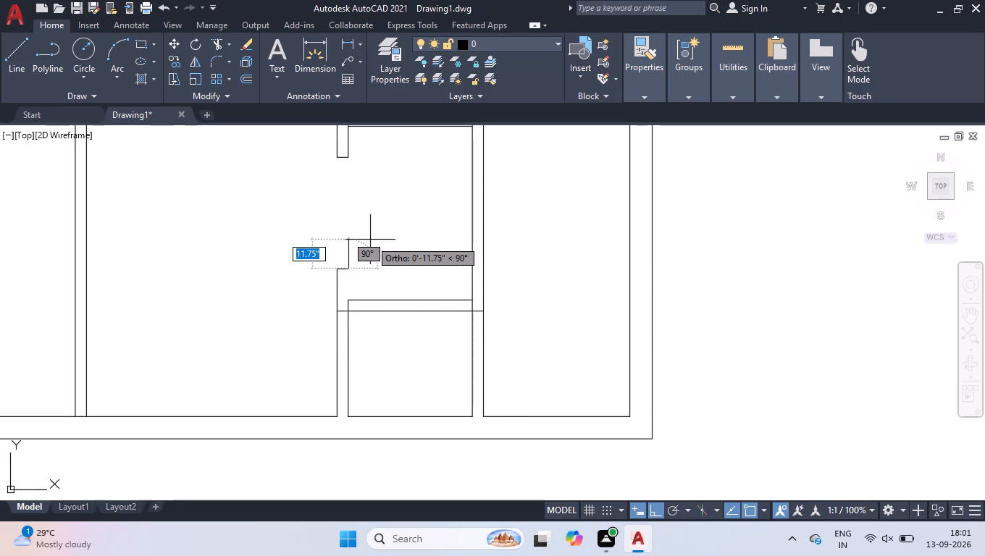
click(346, 299)
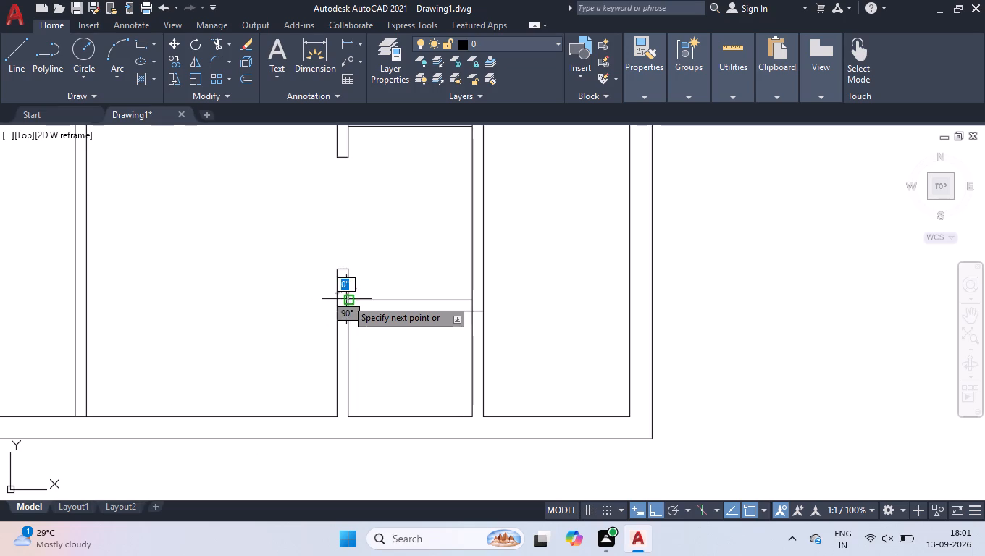
key(space)
Trim the left wall's inner line between the two lines of the upper partition to open the junction.
scroll(358, 338, down, 1)
scroll(330, 227, up, 1)
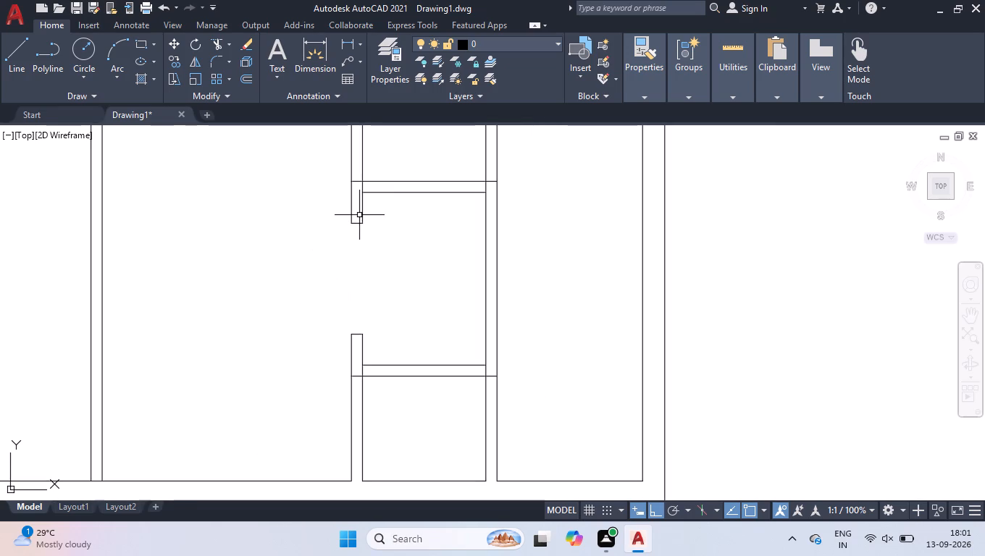
text(TR)
key(space)
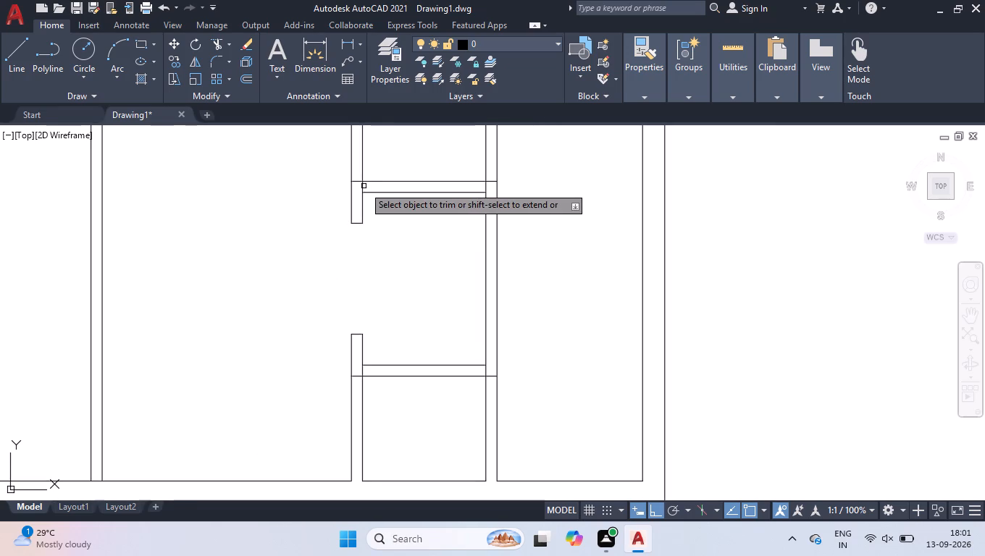
click(364, 186)
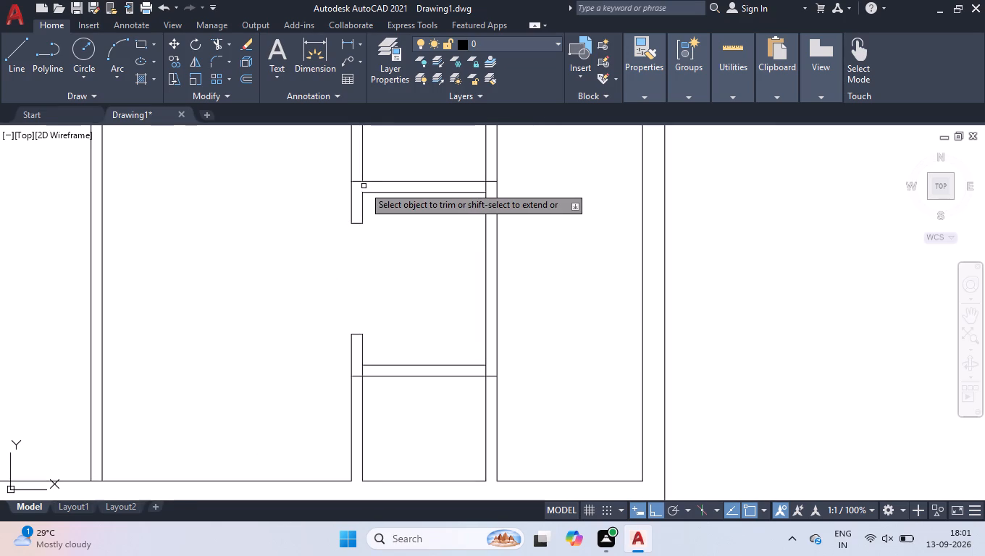
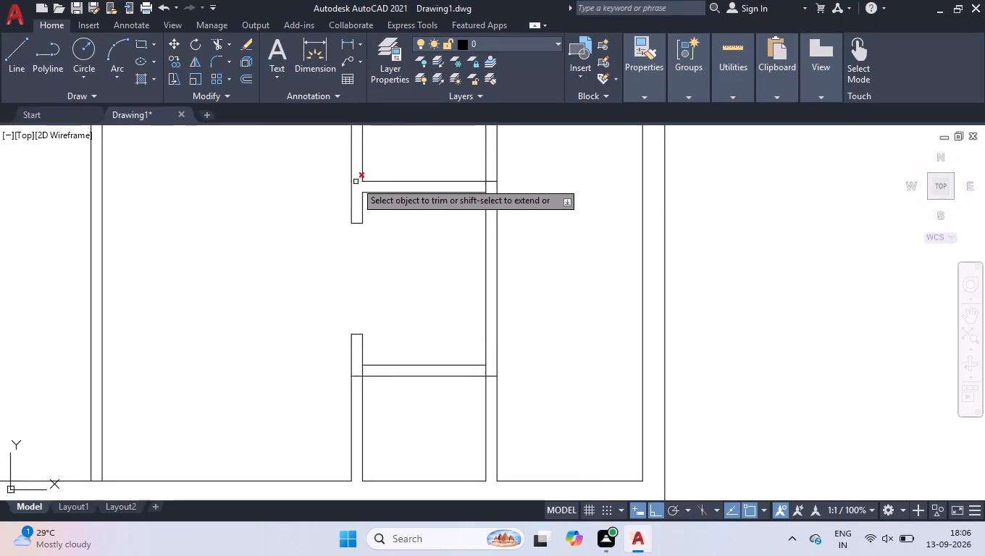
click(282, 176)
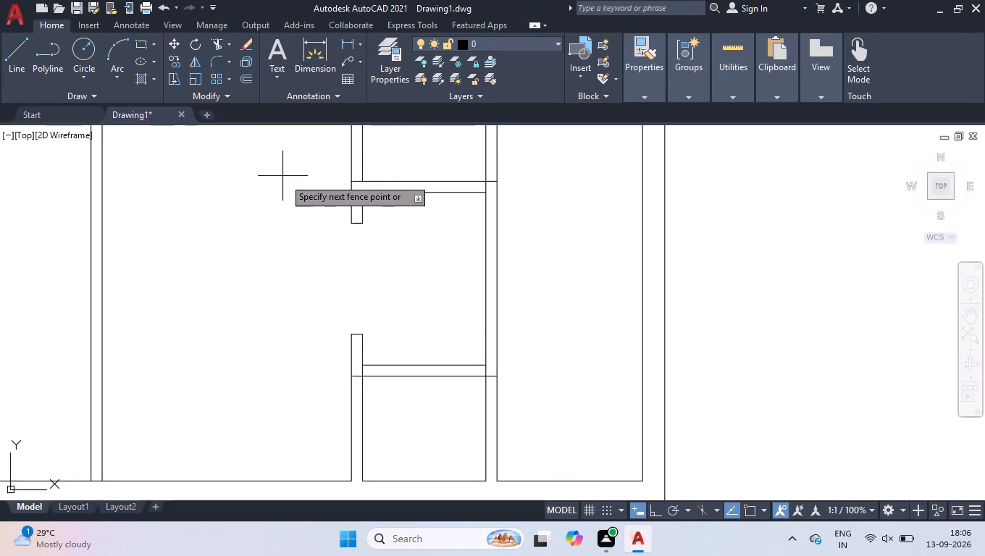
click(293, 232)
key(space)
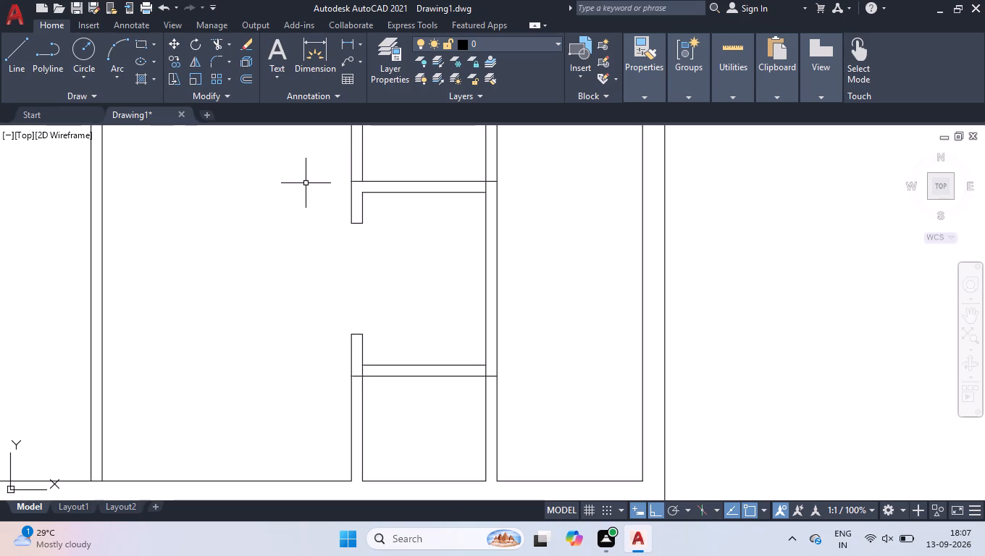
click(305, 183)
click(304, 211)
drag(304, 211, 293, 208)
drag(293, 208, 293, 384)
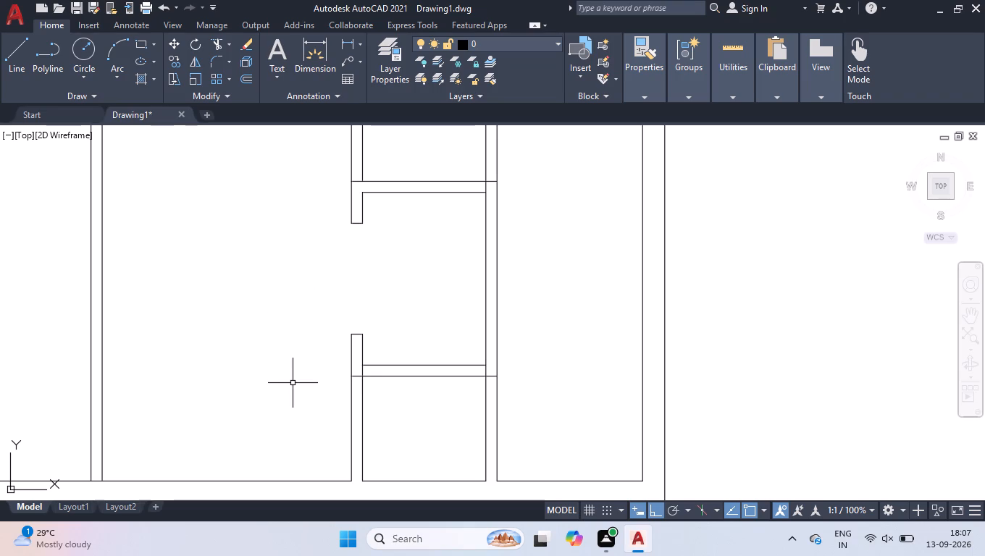
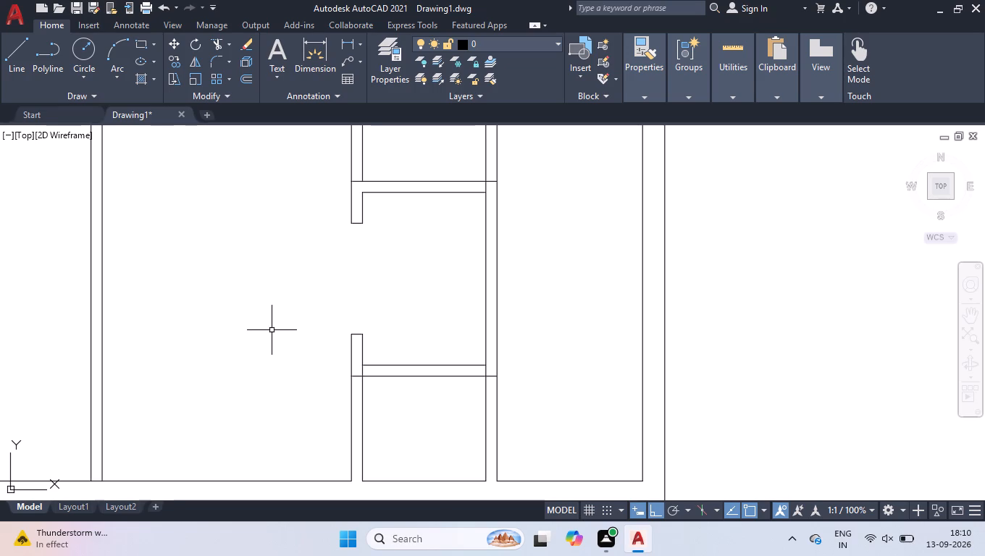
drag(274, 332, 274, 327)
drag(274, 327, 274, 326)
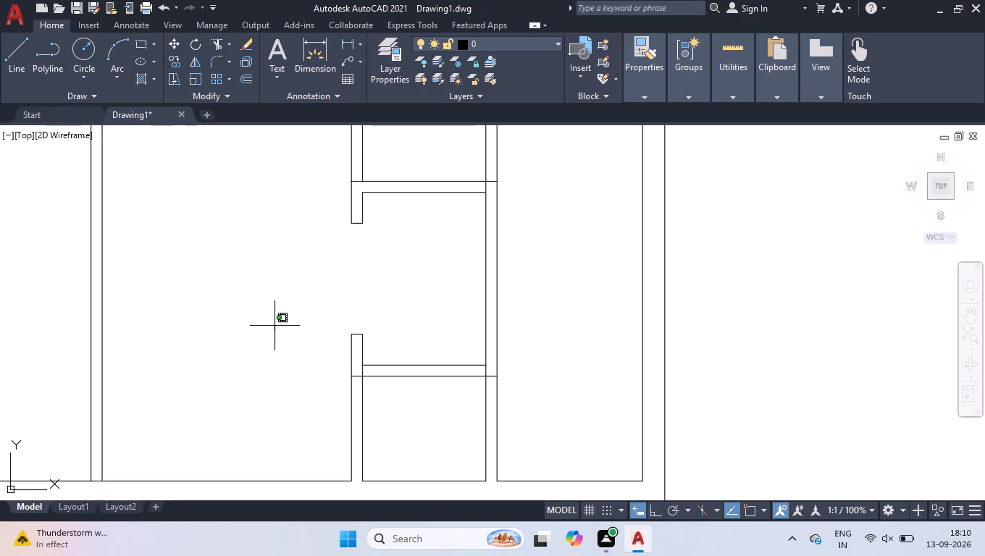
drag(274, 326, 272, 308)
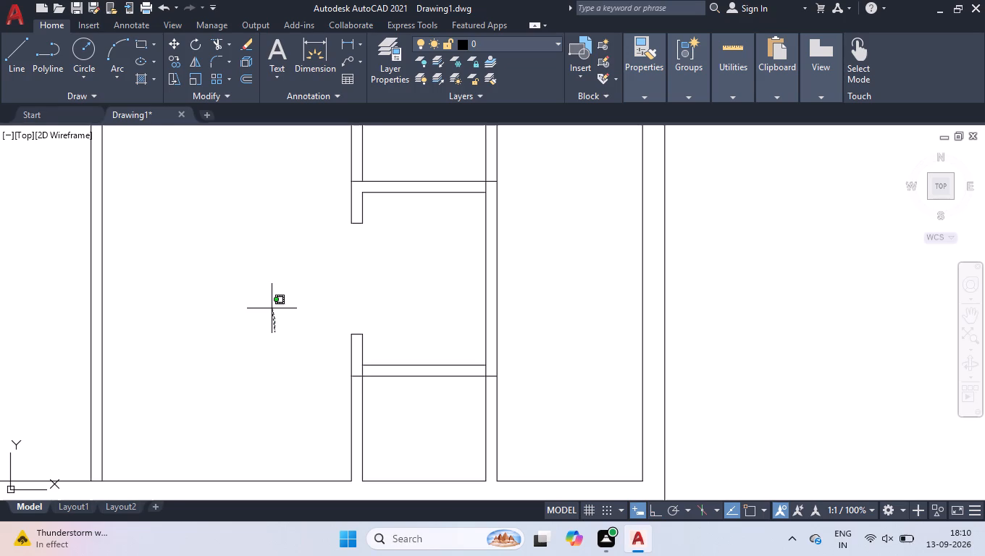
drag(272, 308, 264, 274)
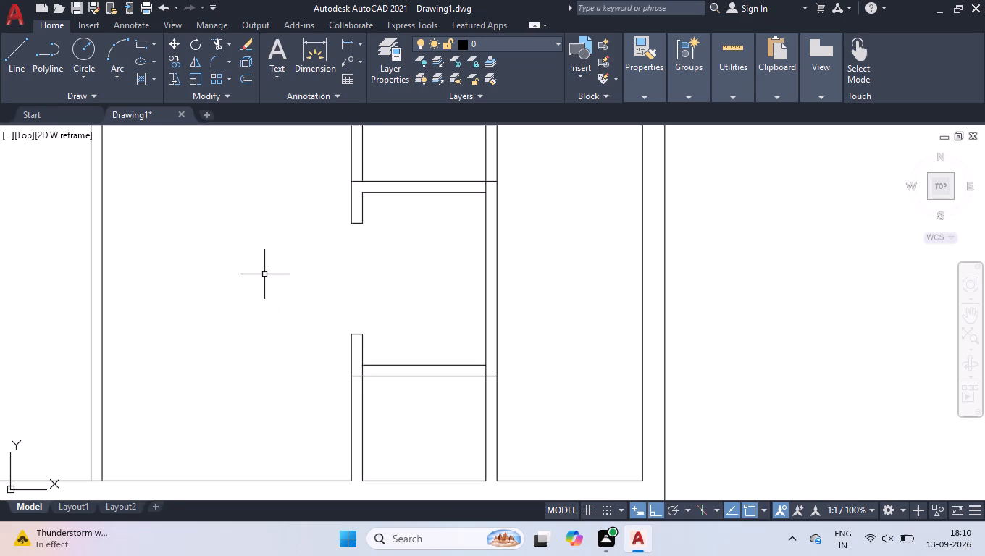
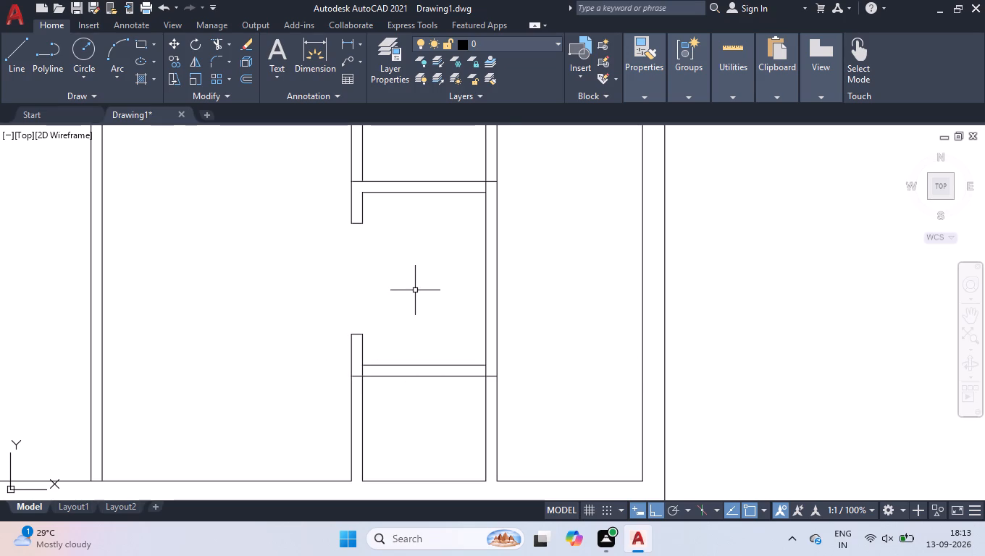
Trim the leftover line stubs inside the wall junctions at the corners of the small bottom-right room with the door opening.
text(TR)
key(Return)
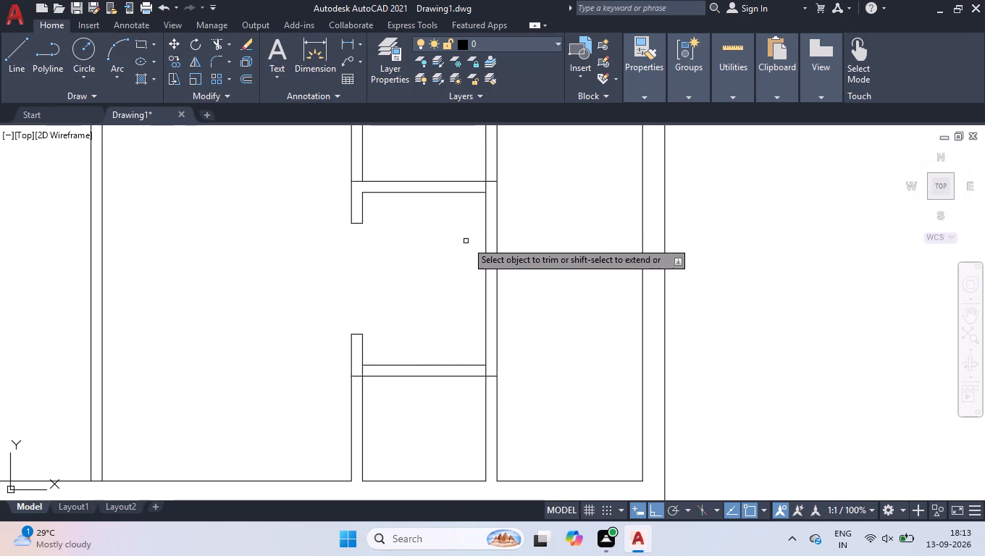
click(486, 186)
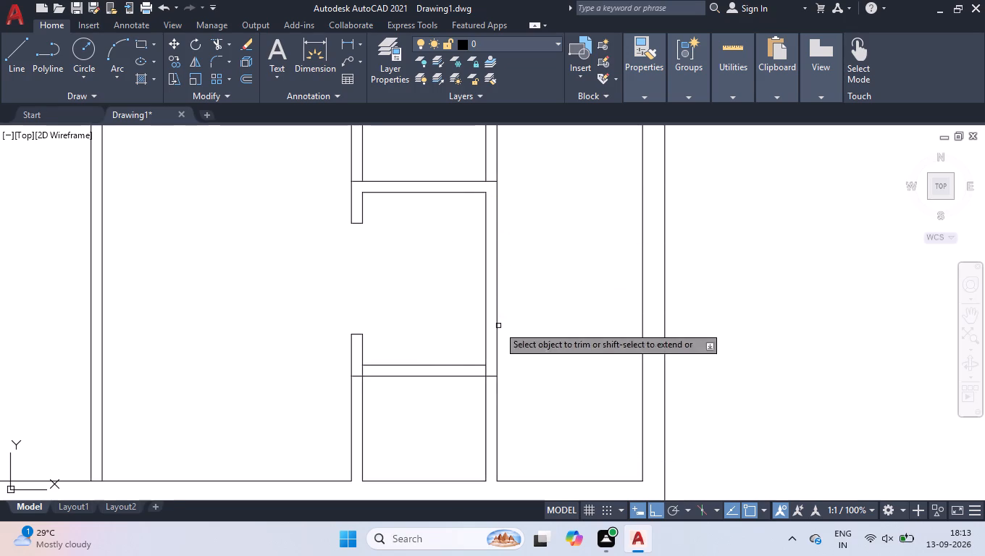
click(487, 370)
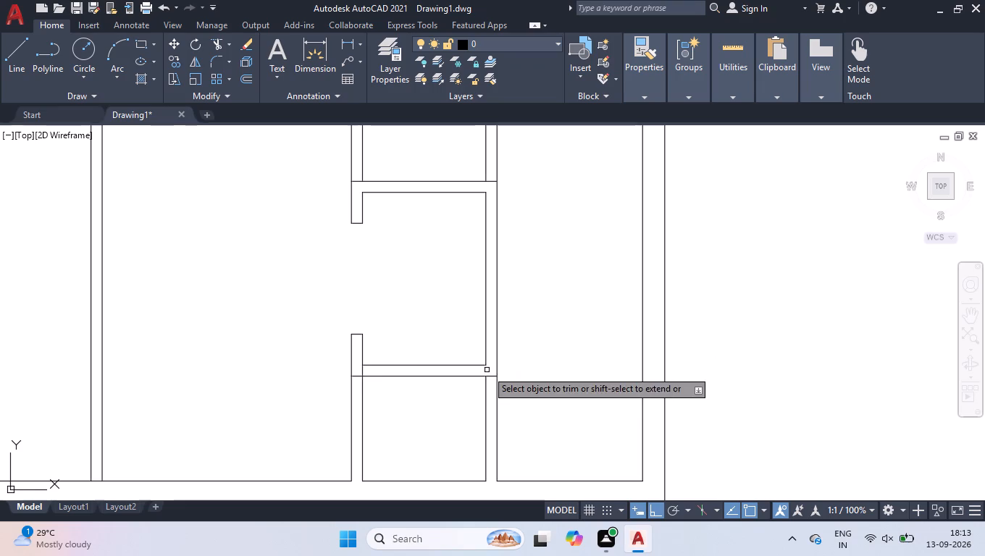
click(362, 371)
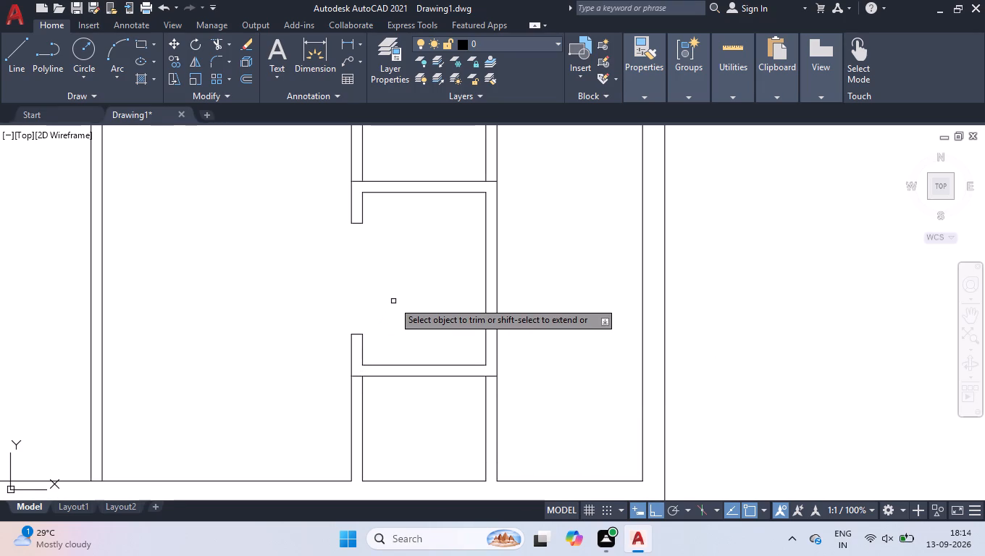
key(space)
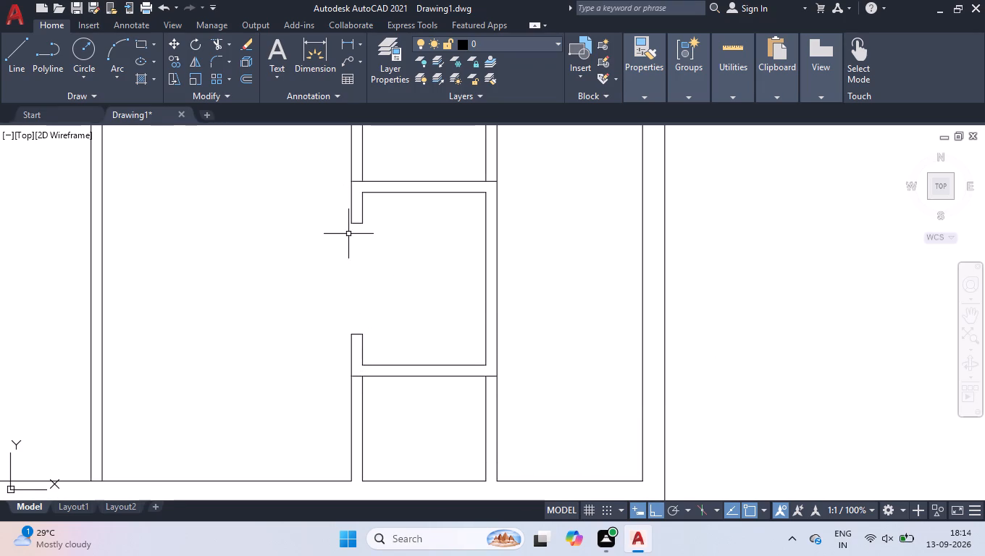
Draw a vertical centre line across the small room's door opening, from the lower jamb's midpoint to the upper jamb's midpoint.
scroll(347, 256, up, 1)
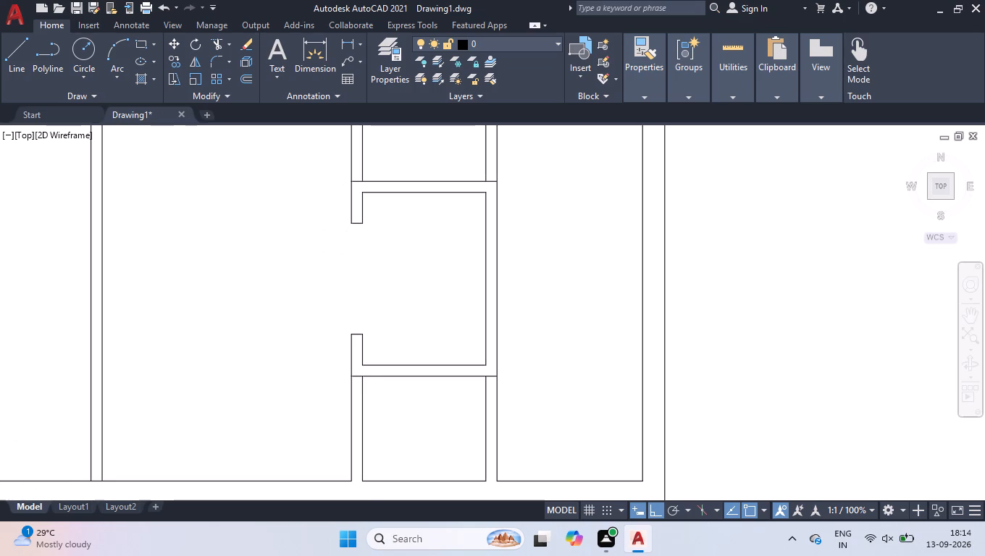
key(k)
key(BackSpace)
key(l)
key(Return)
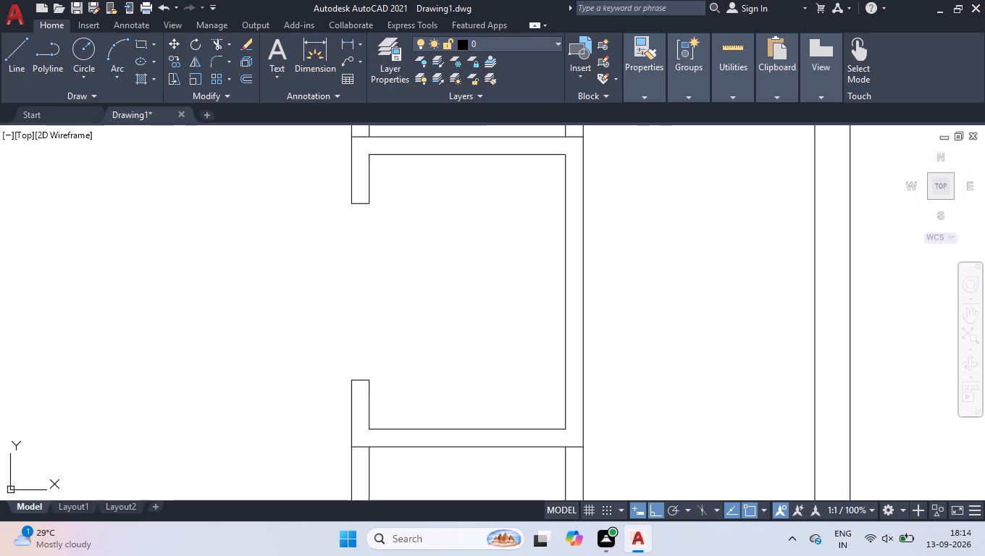
key(l)
key(Return)
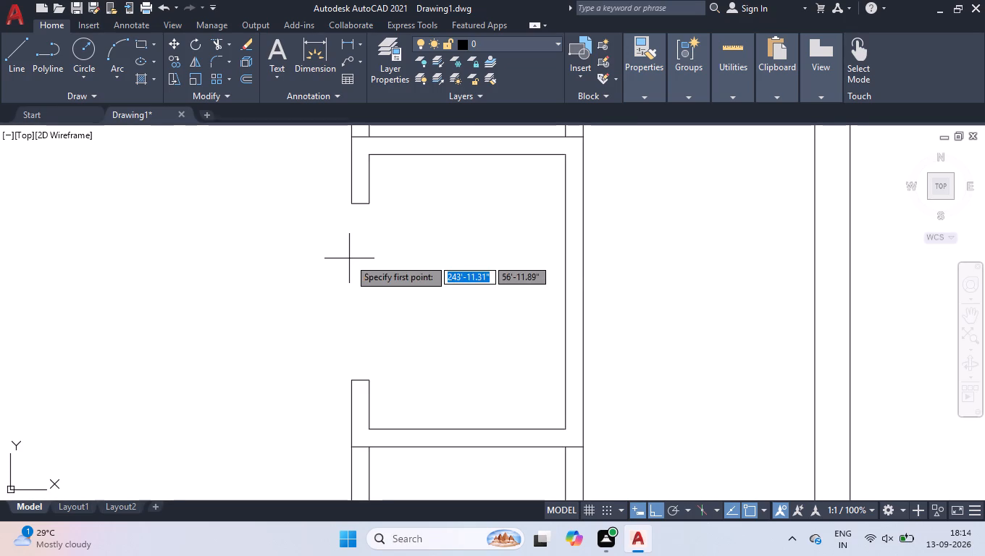
drag(361, 379, 363, 371)
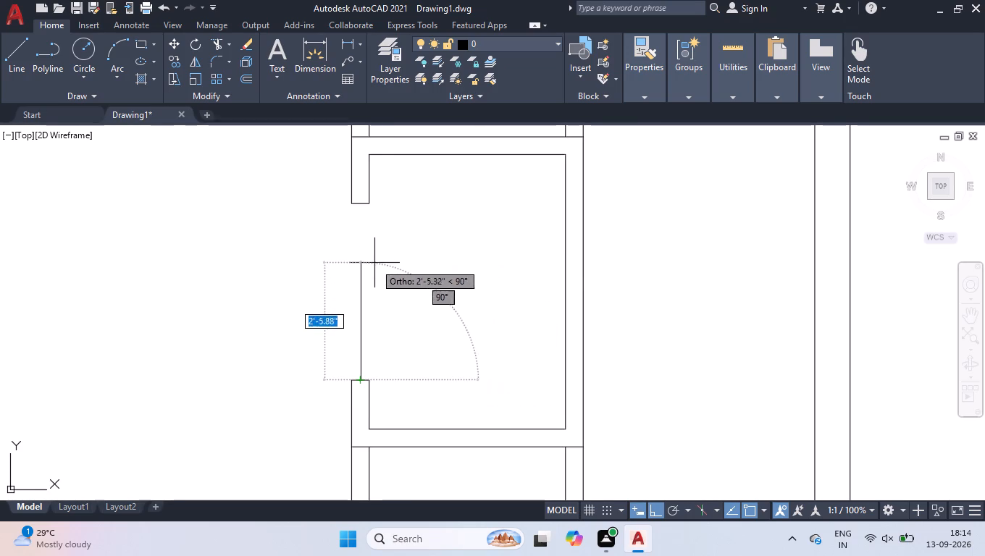
click(361, 206)
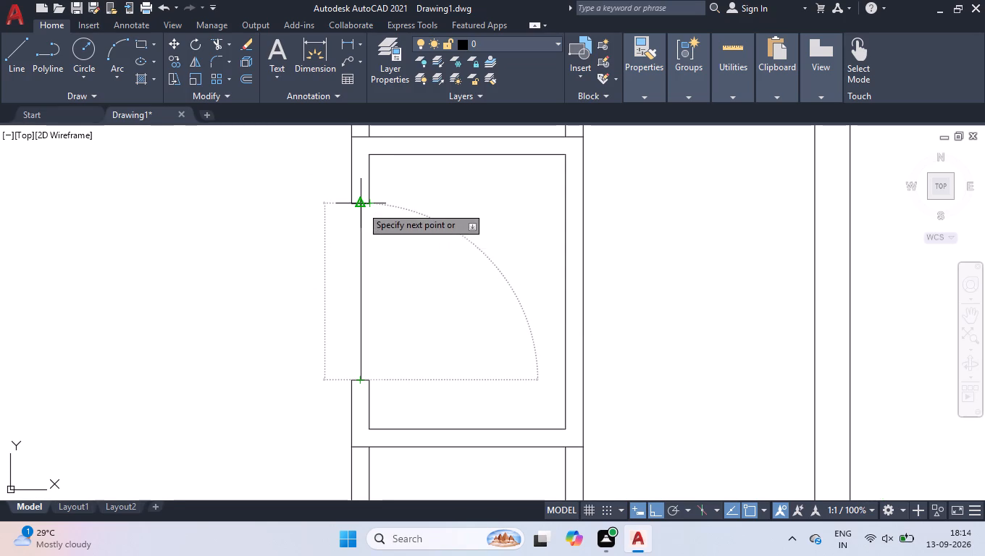
key(space)
Outline the upper door panel with lines from the centre line's midpoint across to the inner wall face and up to the upper jamb.
key(space)
click(357, 292)
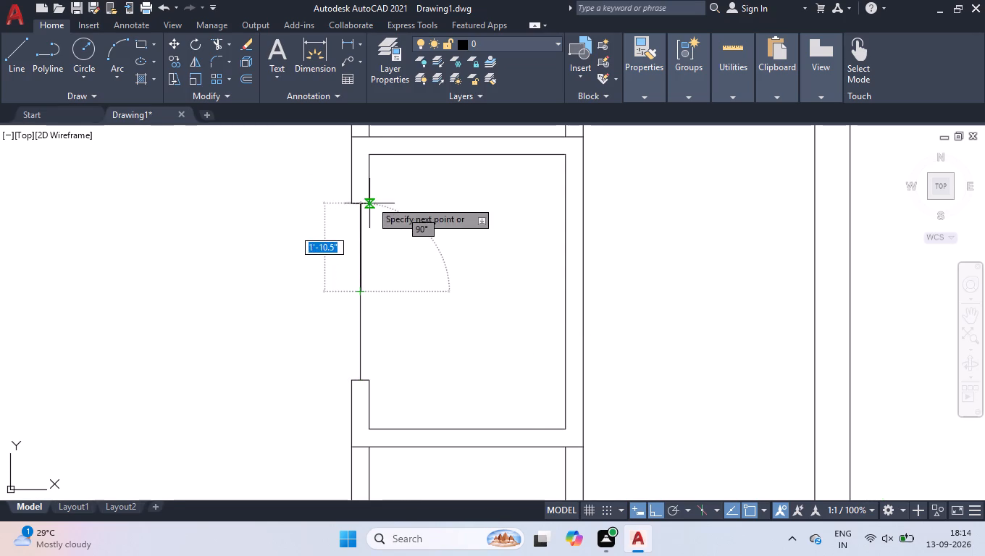
click(374, 295)
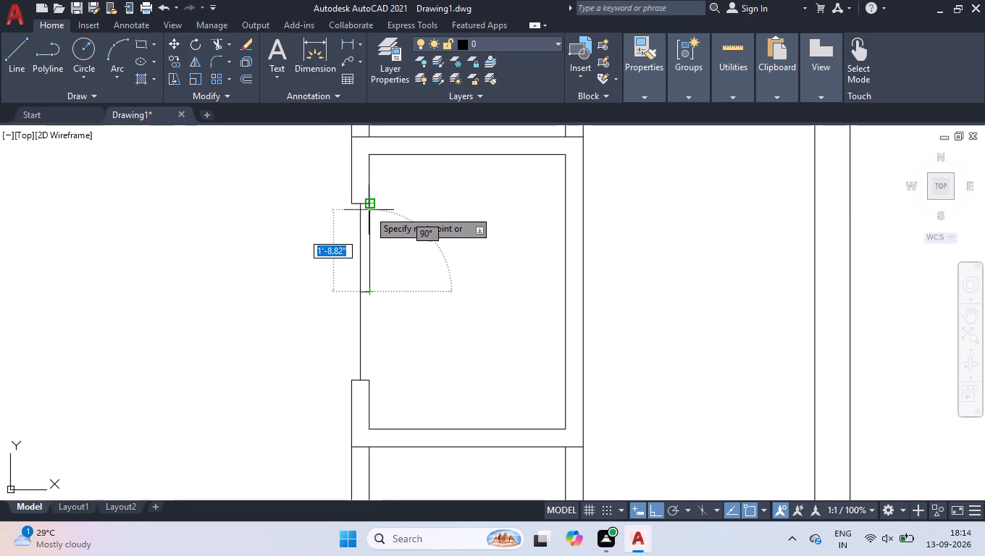
click(369, 204)
key(space)
Outline the lower door panel from the centre line's midpoint out to the outer wall face and about 1'-10.5" down to the lower jamb.
key(space)
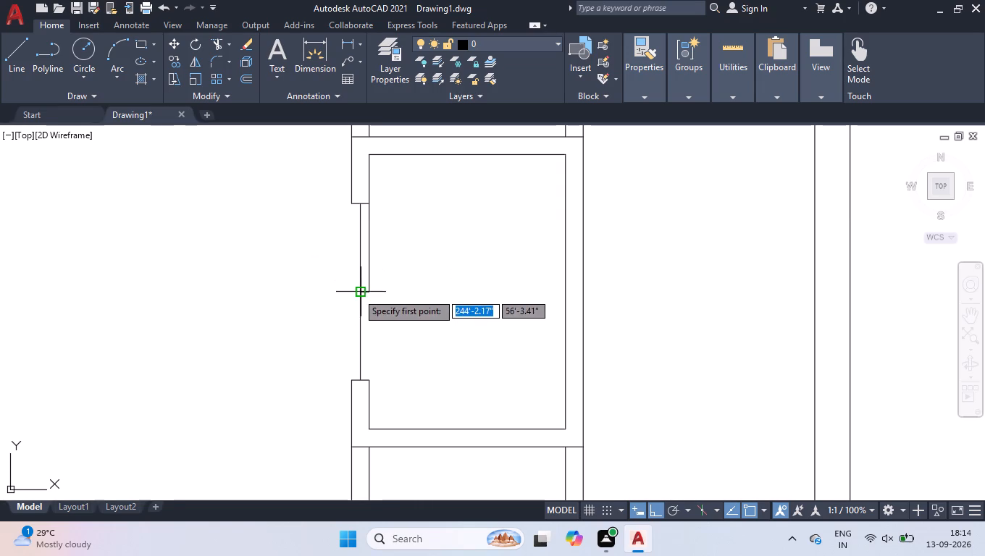
click(357, 292)
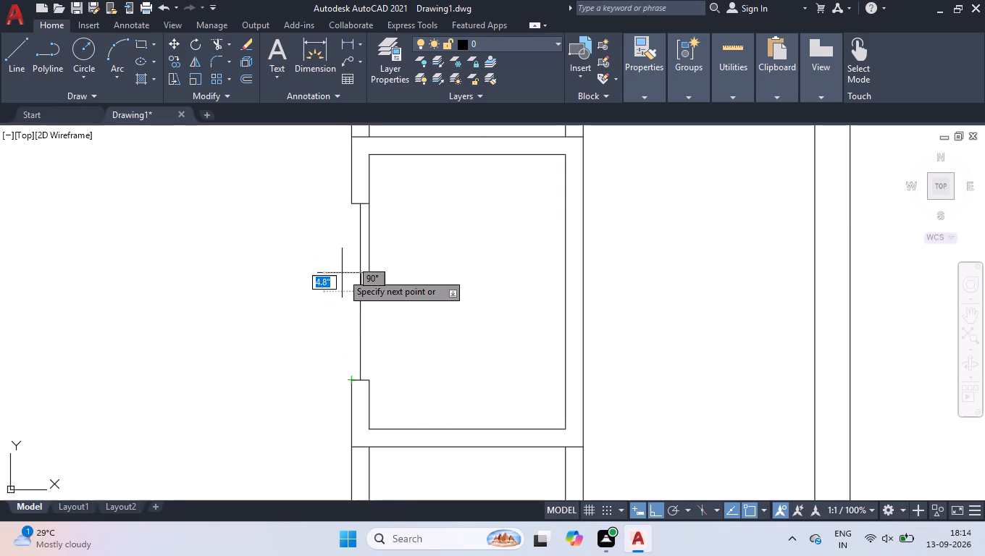
click(348, 298)
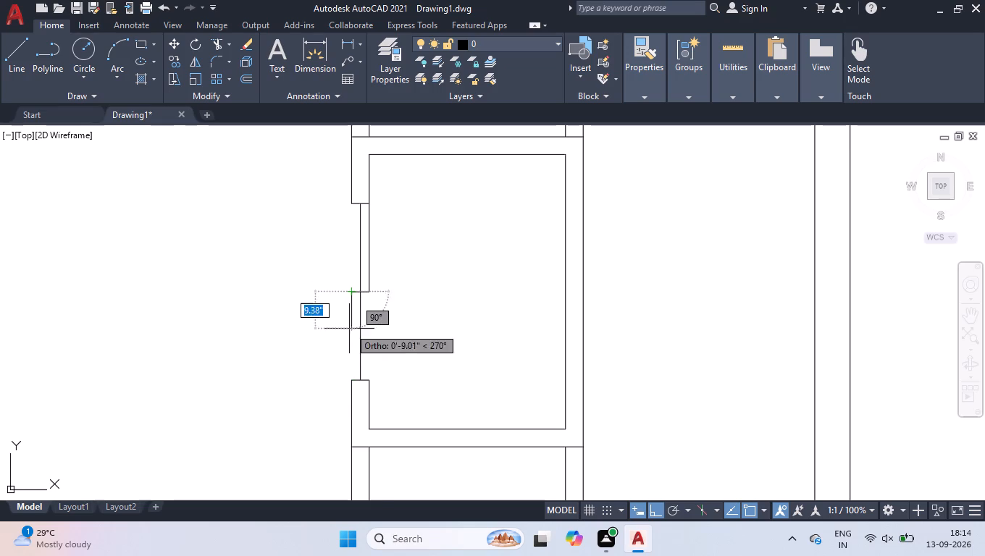
click(347, 379)
key(space)
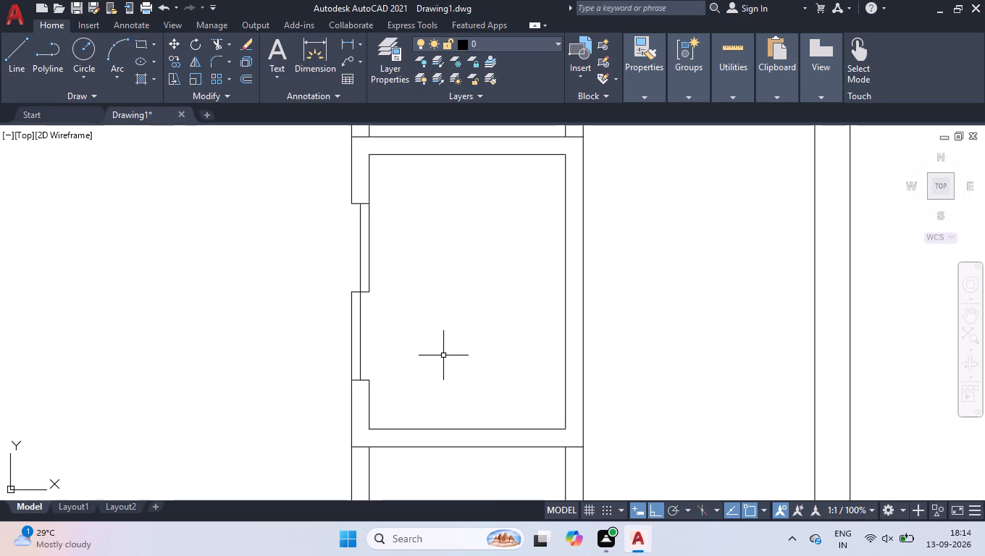
Trim the wall lines above the small room up to the horizontal wall, keeping only the outermost line on the door side.
scroll(357, 317, down, 2)
scroll(568, 356, down, 2)
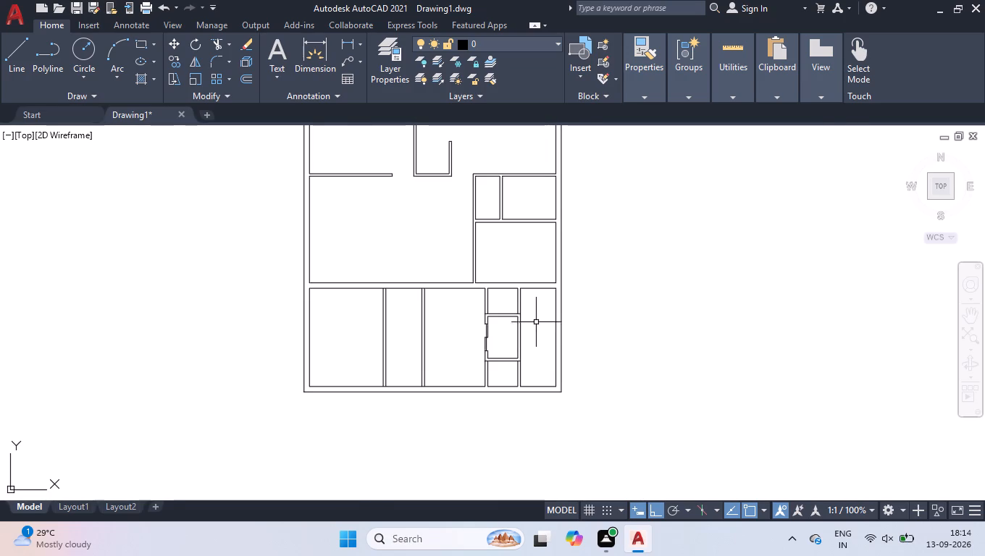
scroll(510, 300, up, 2)
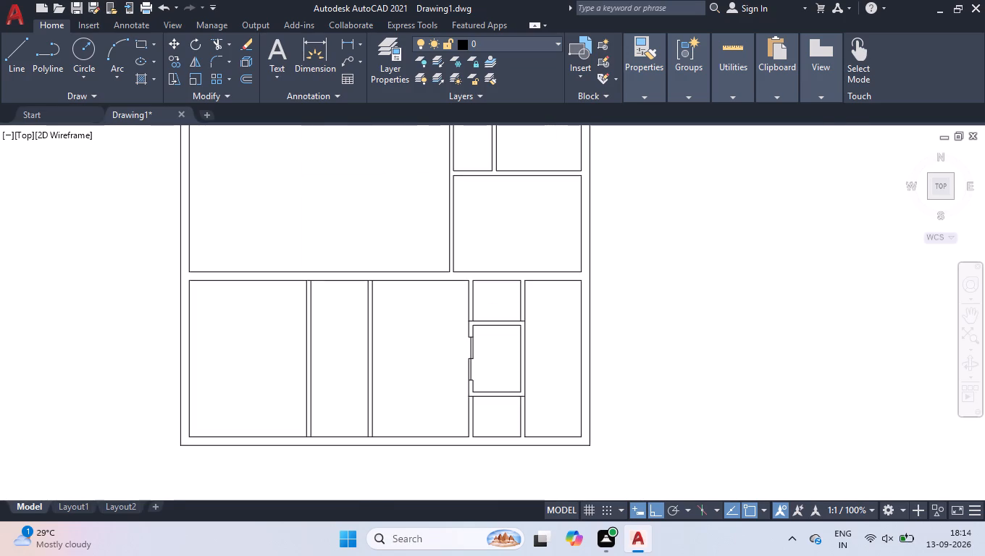
text(TR)
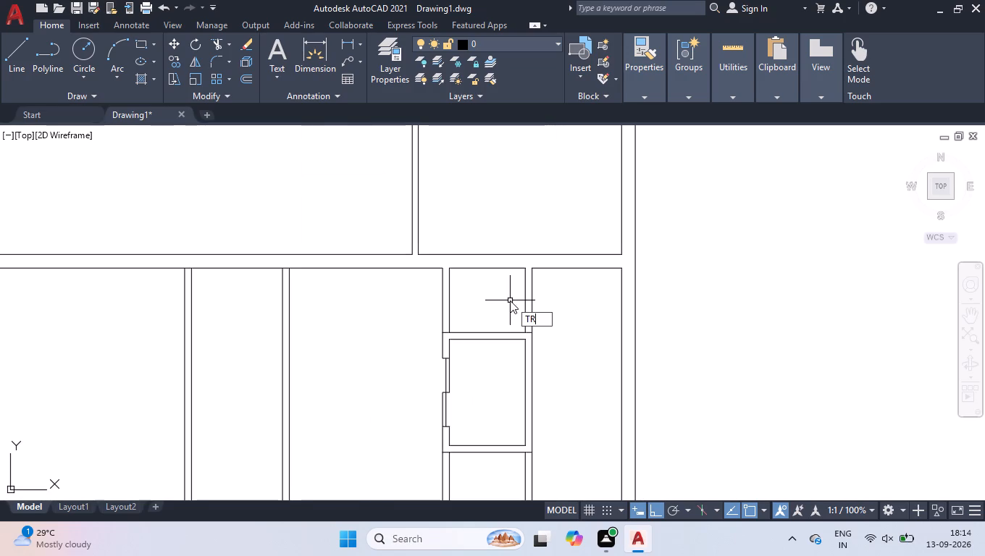
key(Return)
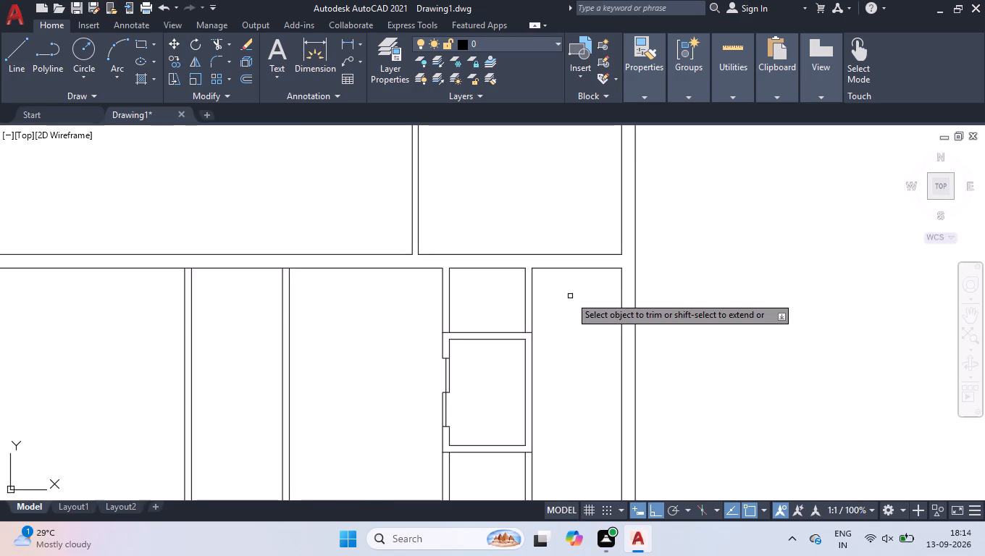
click(570, 296)
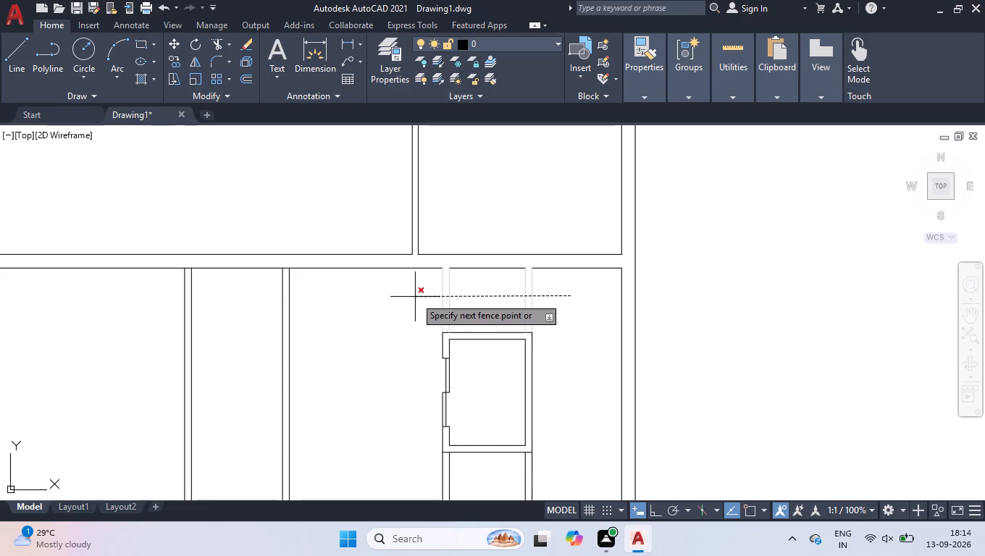
click(446, 296)
Trim the wall lines below the small room down to the bottom outer wall, keeping only the outermost line on the door side.
scroll(511, 316, down, 1)
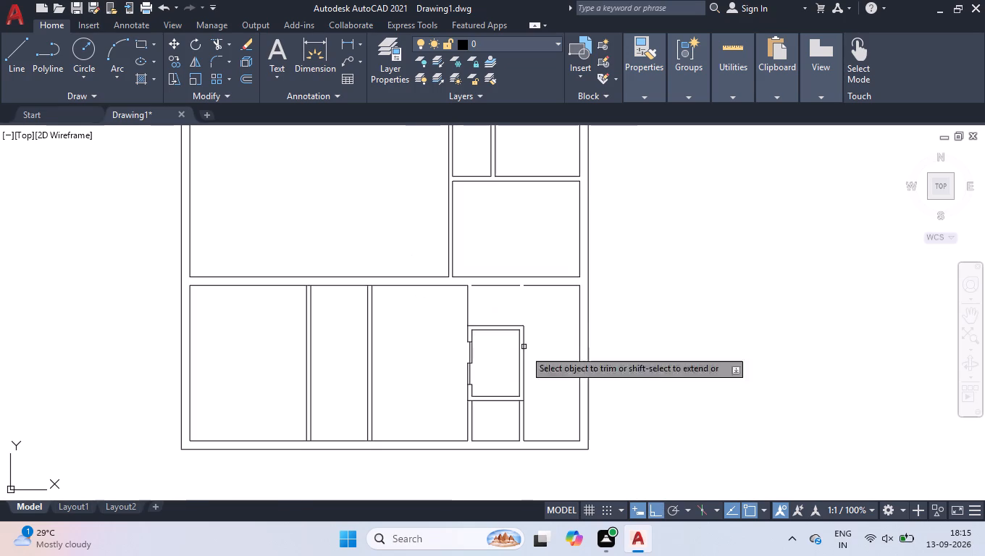
scroll(513, 424, up, 2)
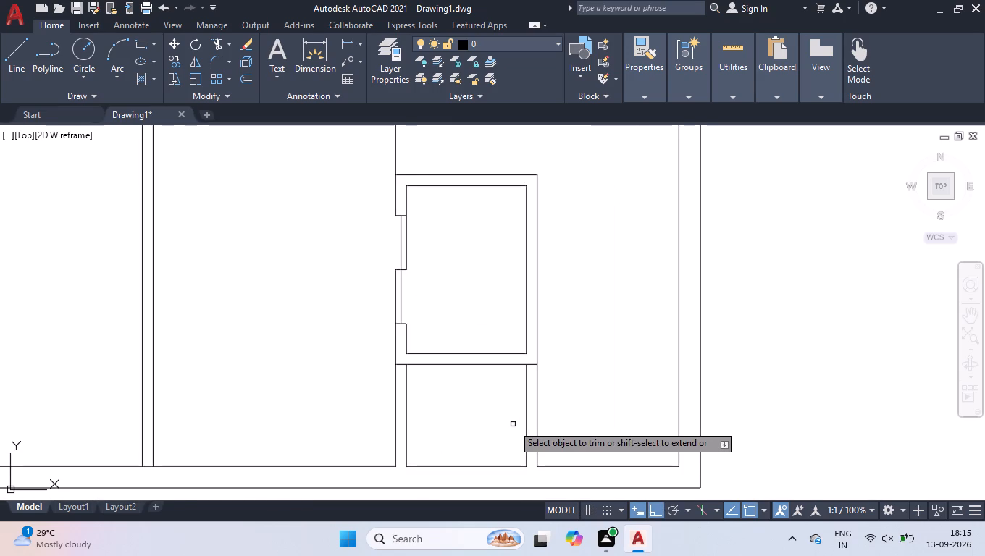
scroll(513, 424, up, 1)
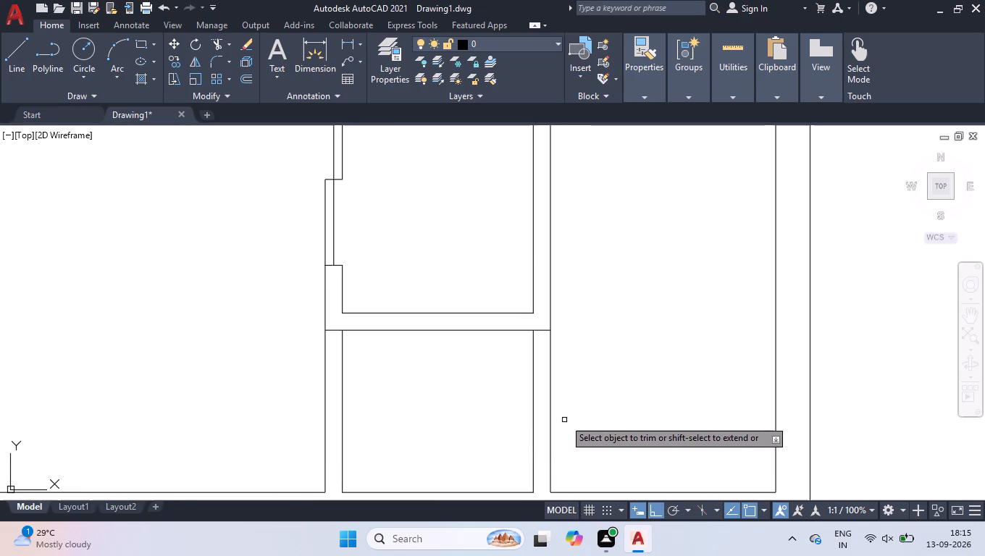
drag(577, 420, 571, 422)
click(340, 424)
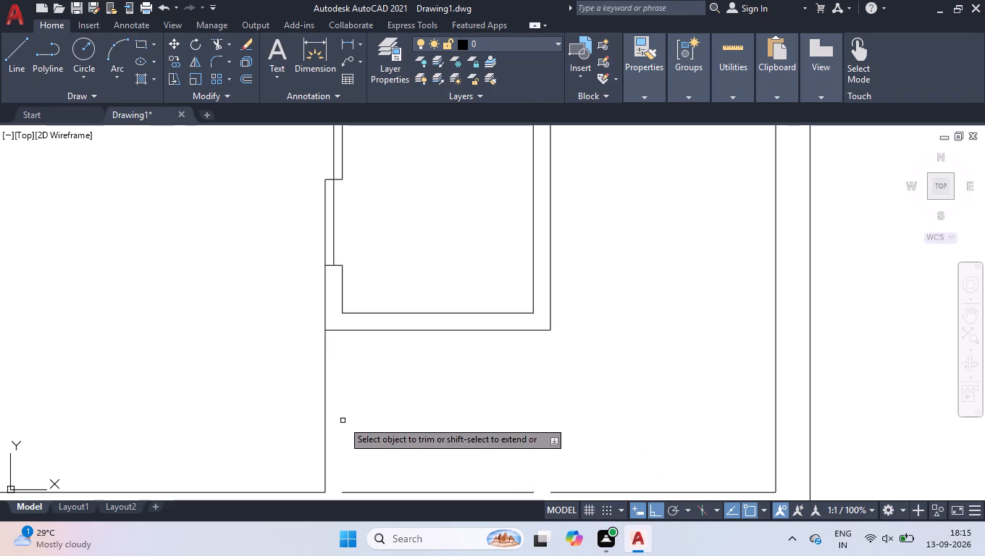
scroll(360, 344, down, 2)
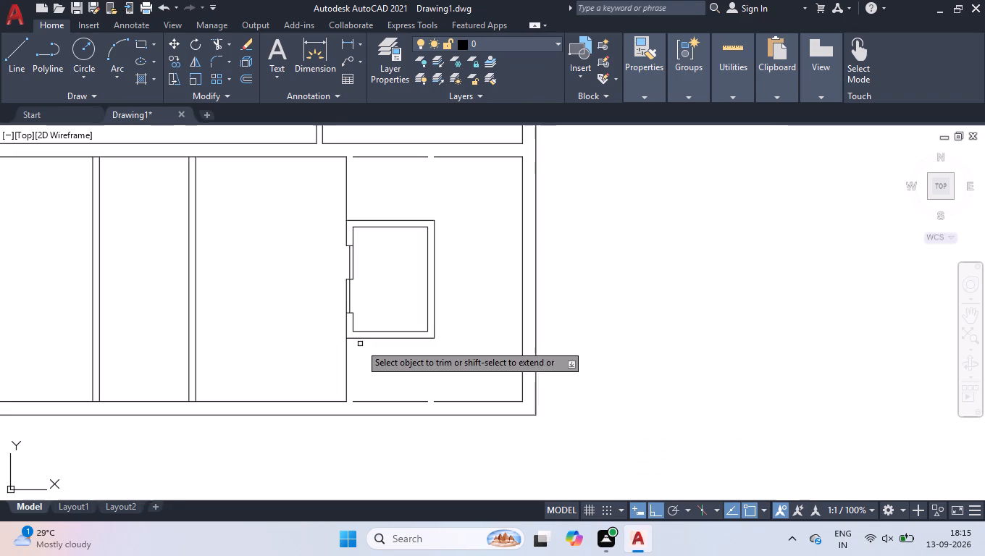
key(space)
Join the broken inner line segments of the bottom outer wall below the small room into one continuous line.
scroll(378, 381, up, 2)
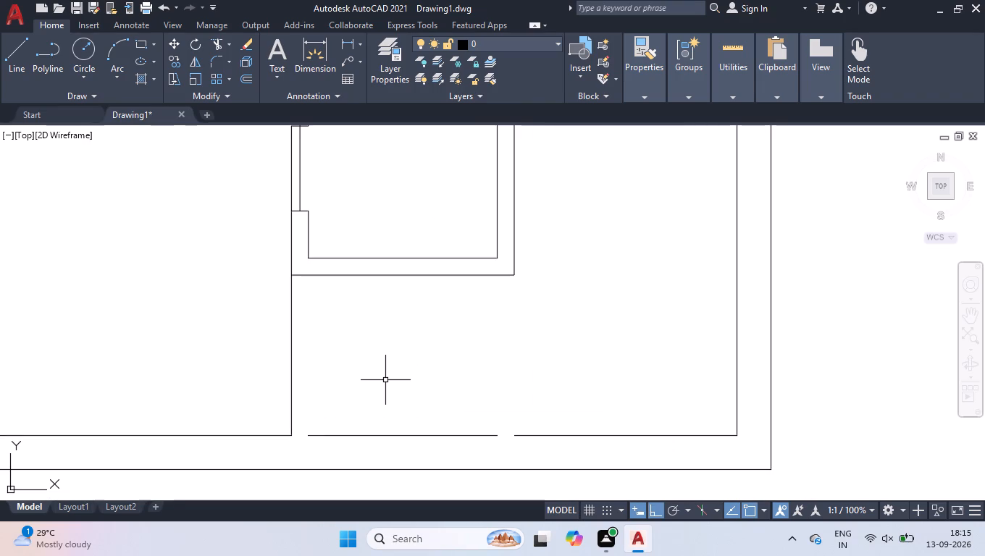
drag(542, 393, 542, 405)
click(348, 466)
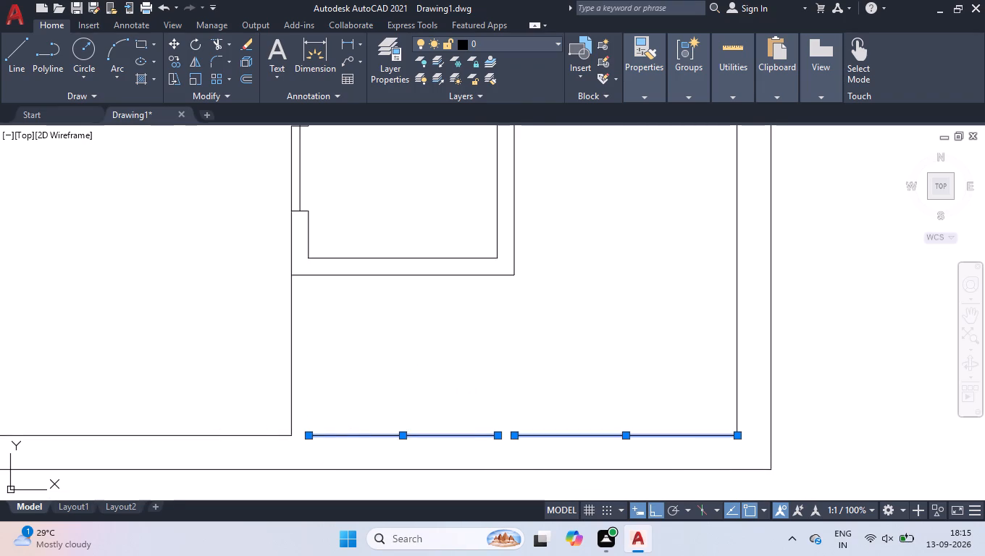
click(241, 429)
click(234, 442)
key(j)
key(Return)
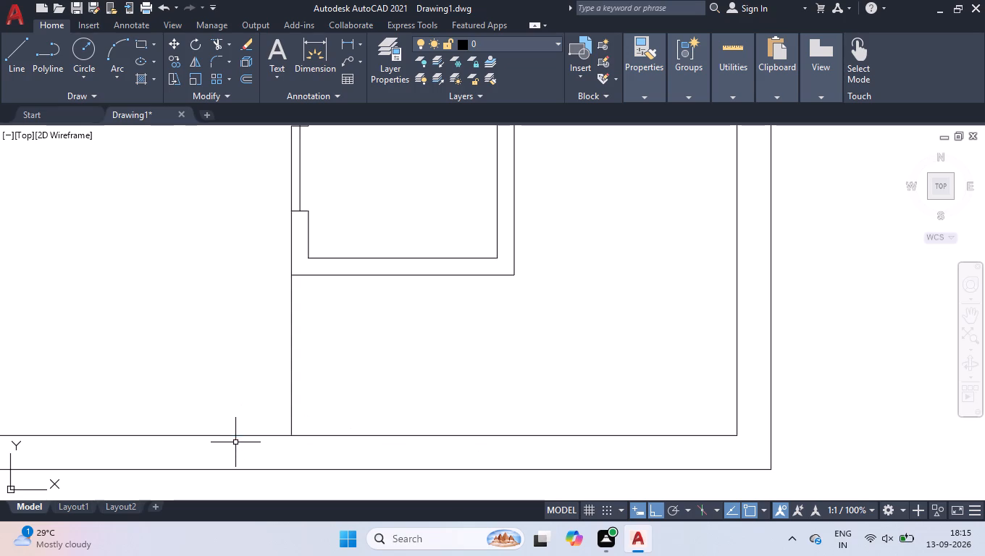
Join the broken lower-face segments of the horizontal wall above the small room into one continuous line.
scroll(368, 455, down, 3)
scroll(321, 289, up, 3)
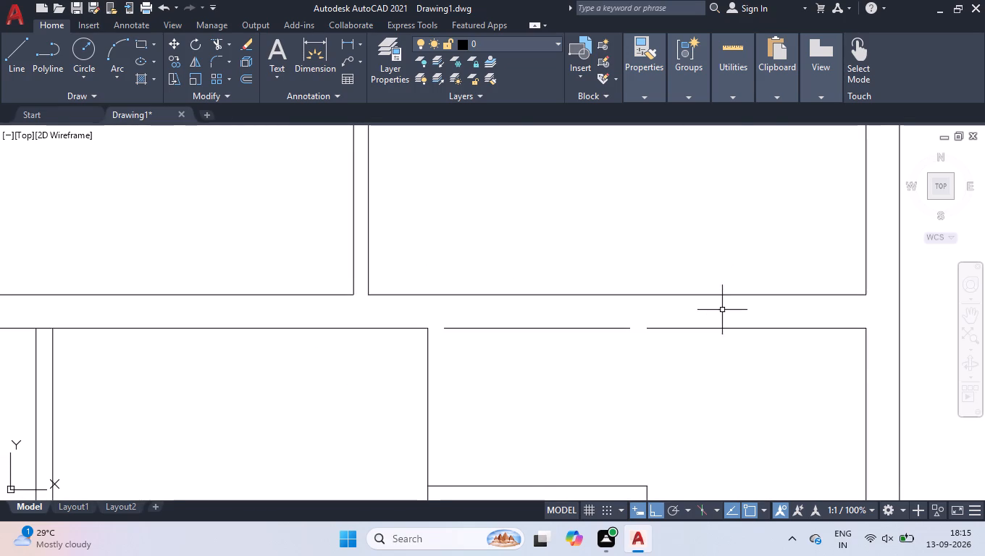
click(717, 318)
click(511, 376)
click(387, 316)
click(308, 379)
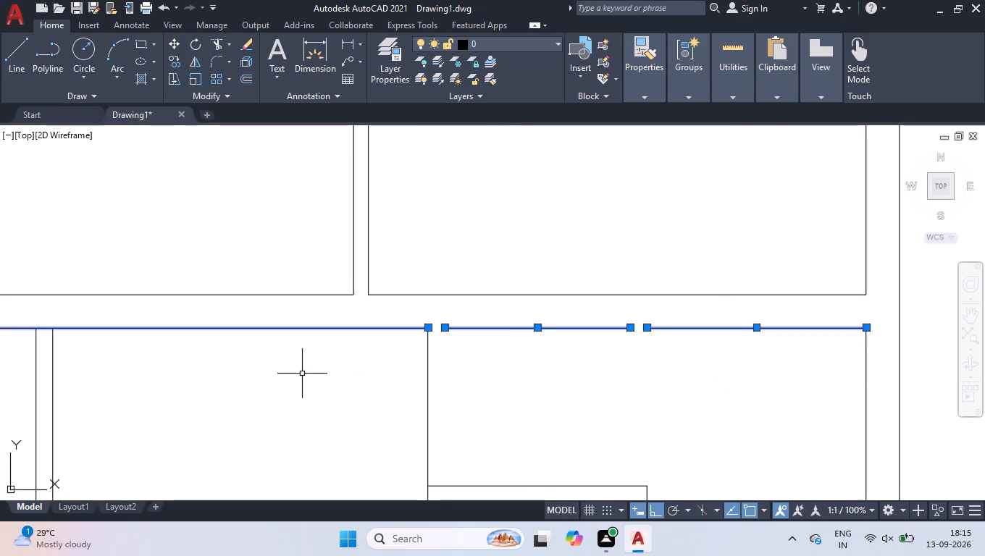
key(j)
key(Return)
Measure the width and height of the bottom room on the door side of the small room.
scroll(307, 322, down, 3)
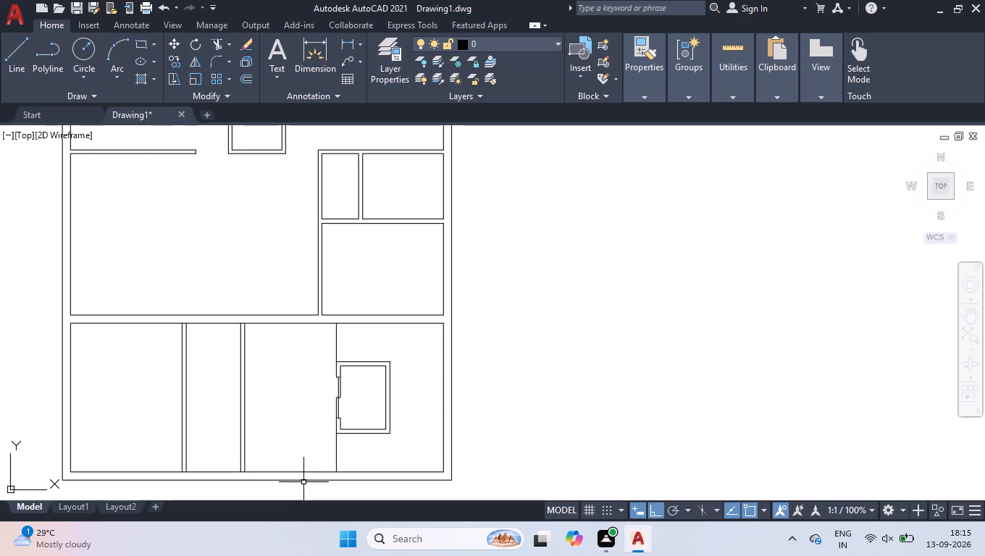
scroll(303, 482, up, 1)
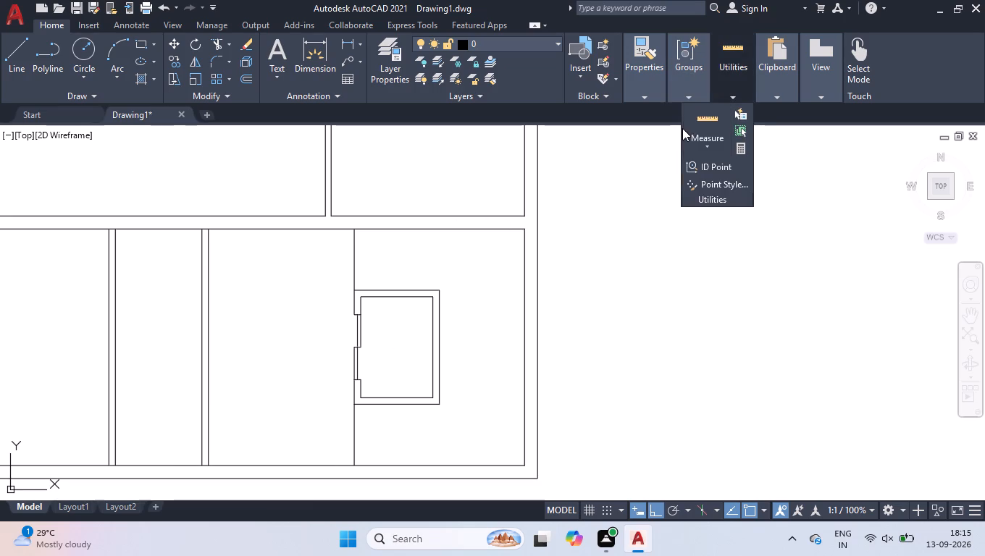
click(695, 121)
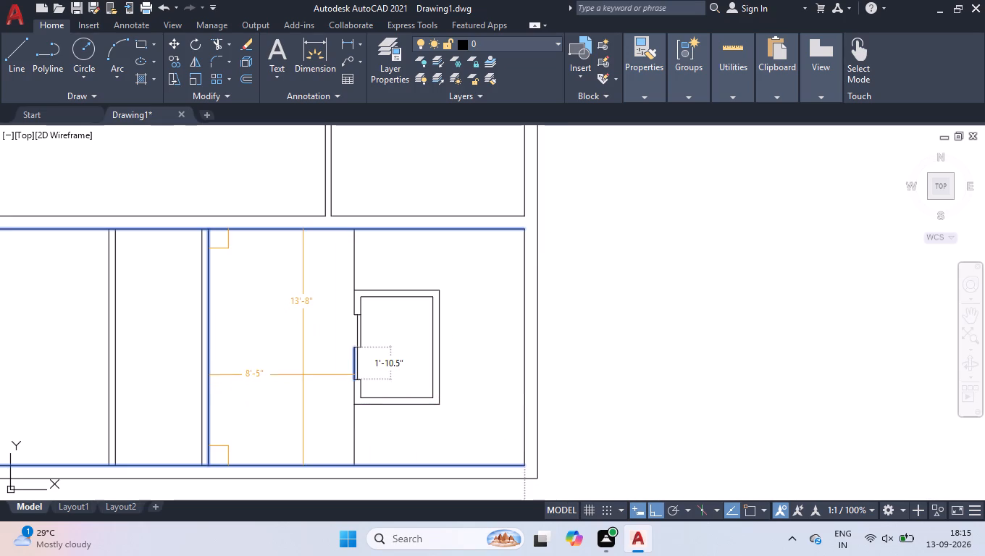
key(space)
scroll(352, 417, down, 1)
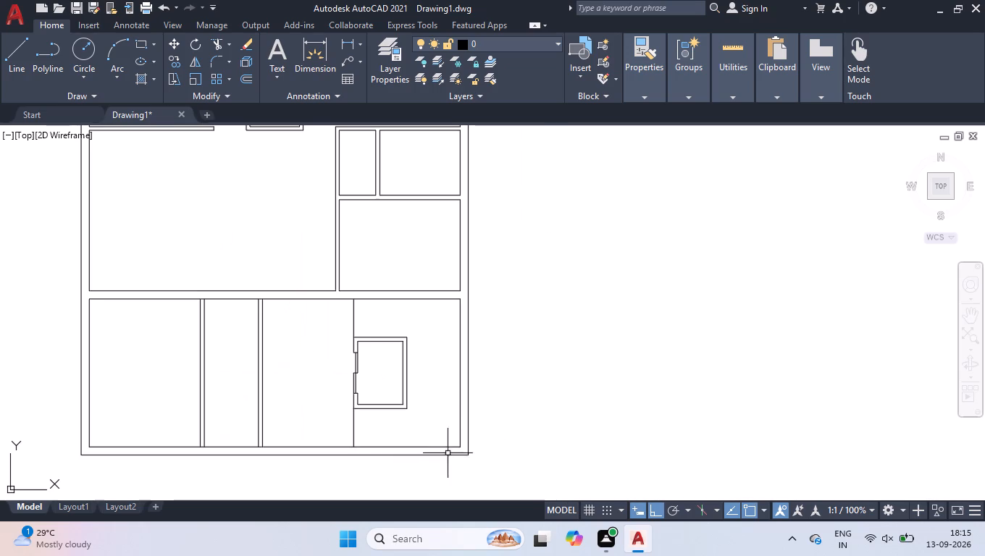
Extend the small room's outer right, top and bottom wall lines until they meet the surrounding room's walls.
scroll(392, 329, up, 1)
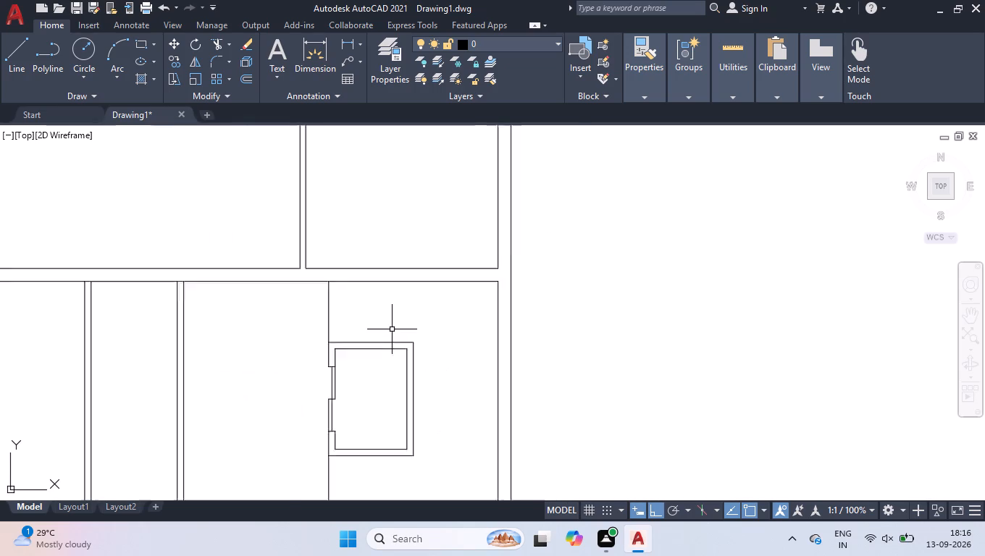
scroll(392, 329, up, 1)
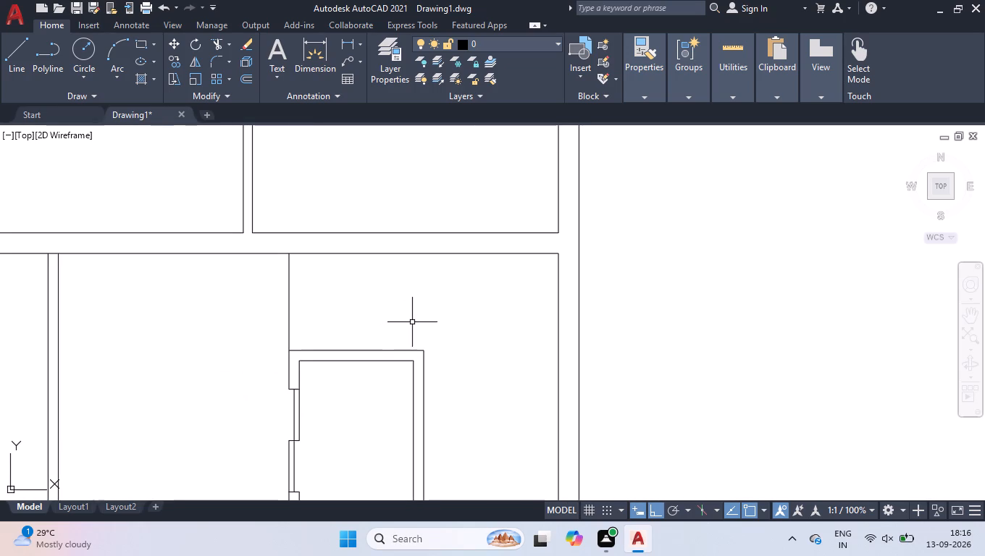
text(EX)
key(Return)
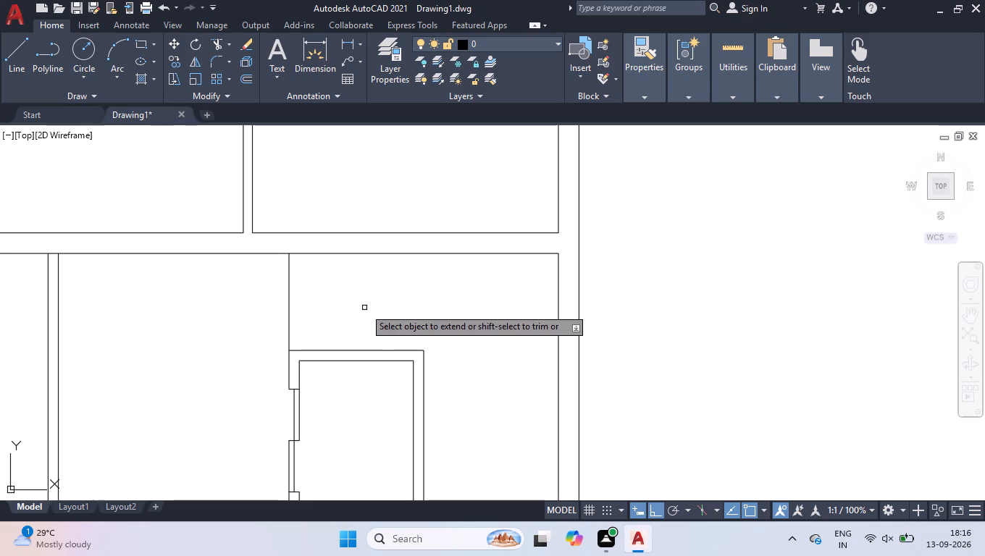
click(424, 356)
scroll(421, 357, down, 2)
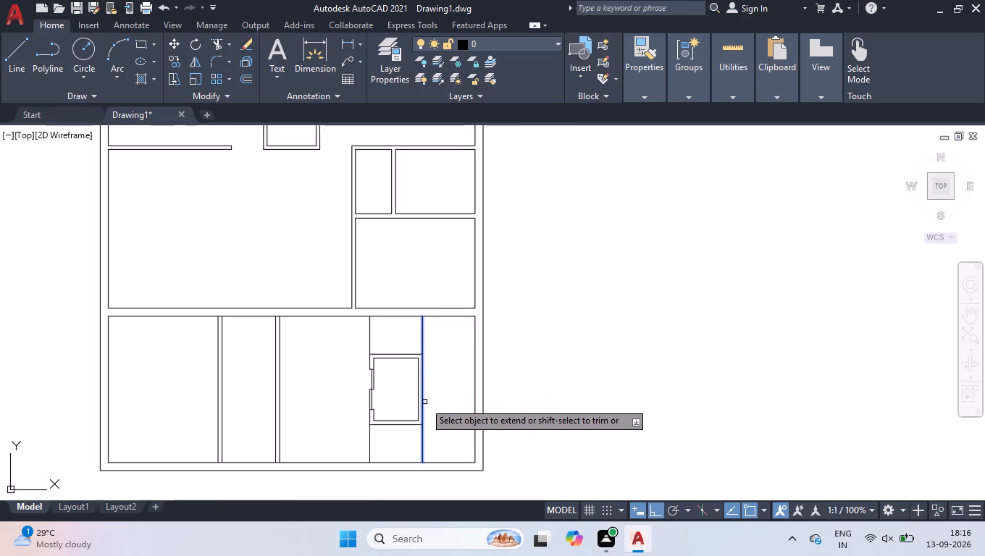
click(424, 402)
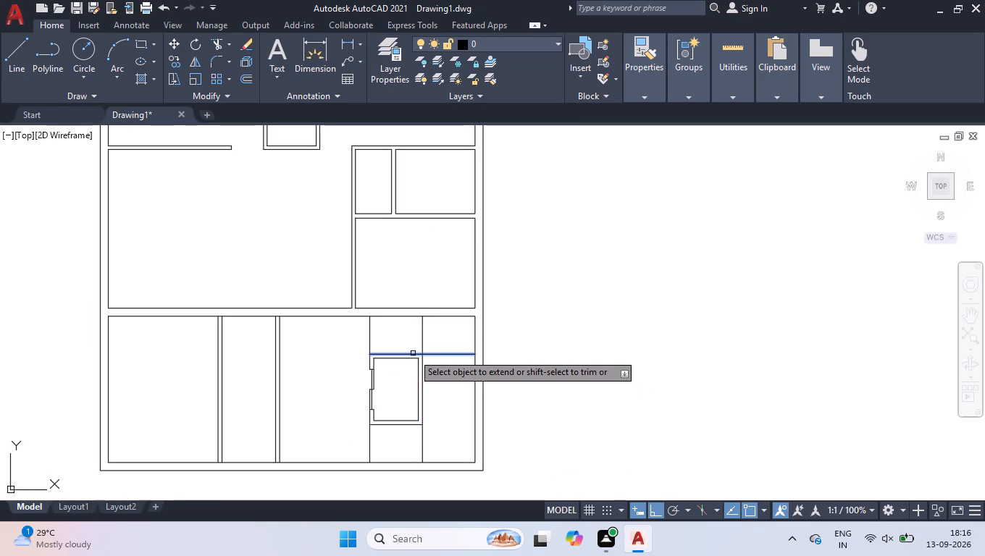
click(413, 353)
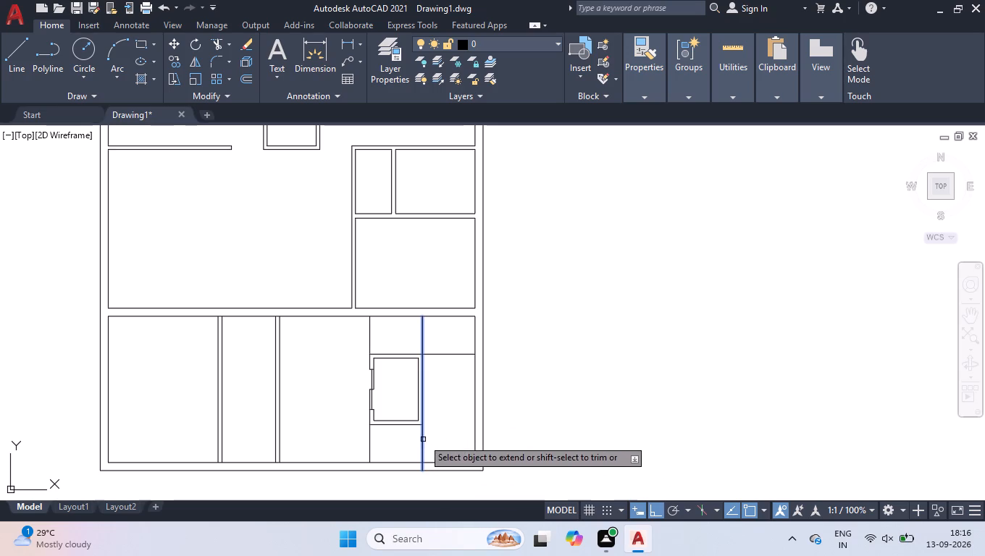
click(419, 425)
key(space)
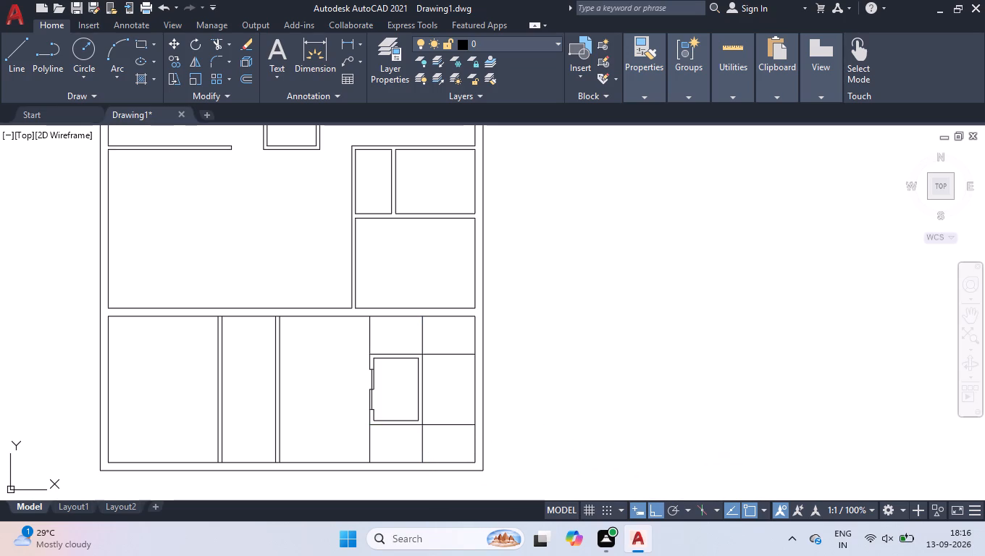
Copy the vertical line above the small room's door side as a 7-item array fitted over 4'-11" to the opposite outer wall line.
scroll(395, 328, up, 3)
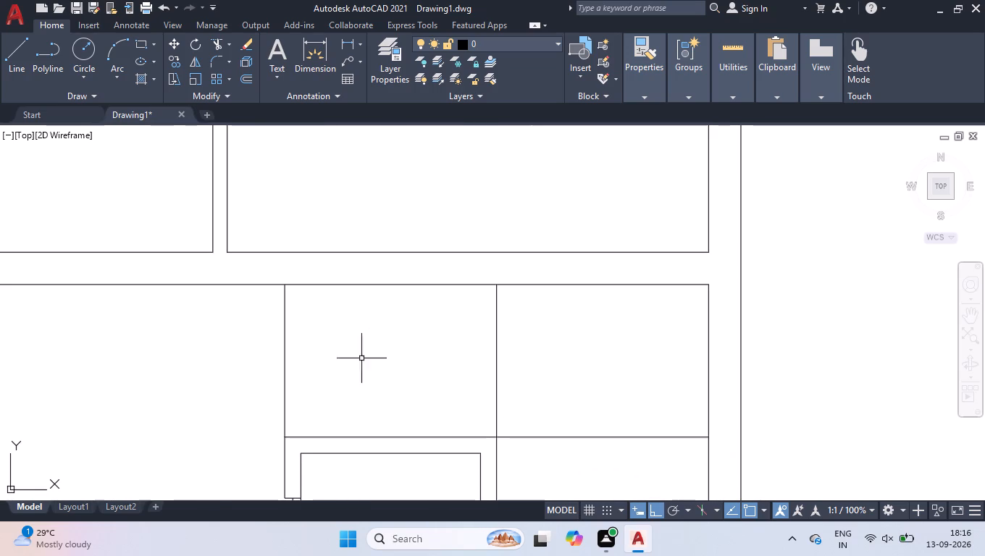
click(283, 387)
text(CO)
key(Return)
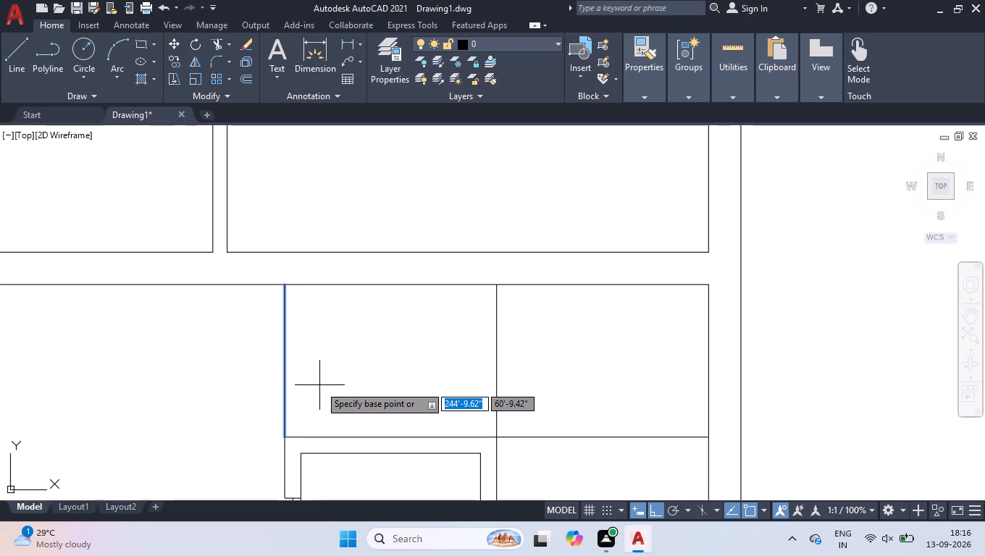
click(288, 438)
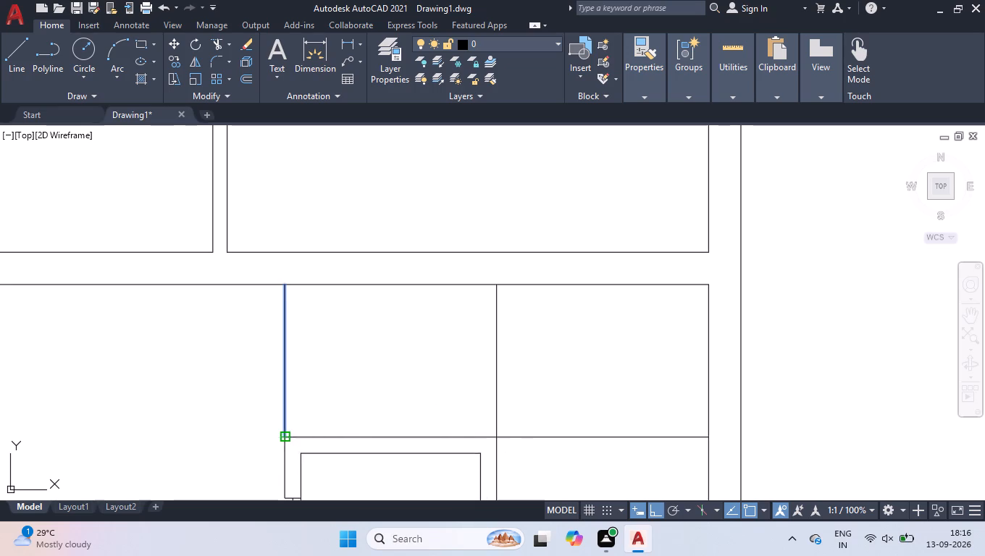
text(AR)
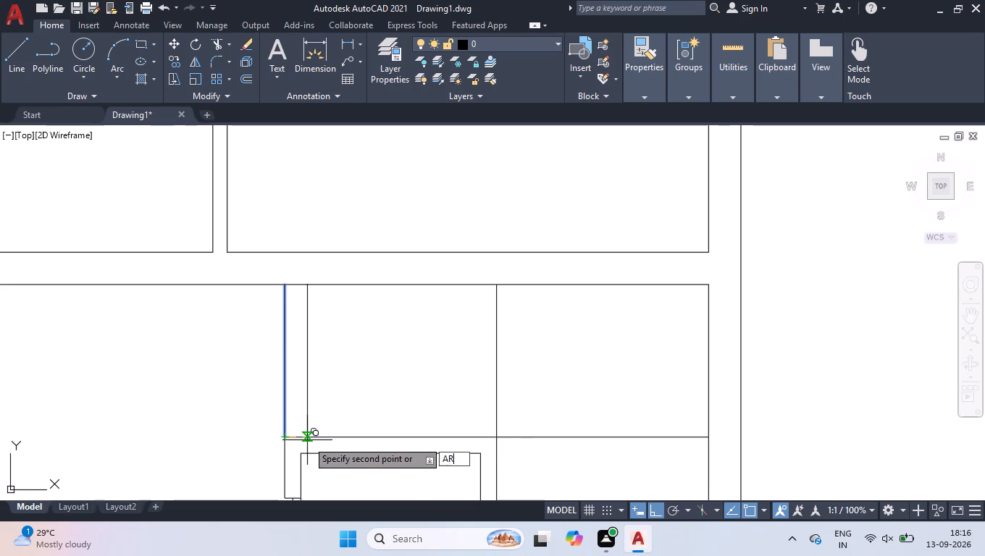
key(Return)
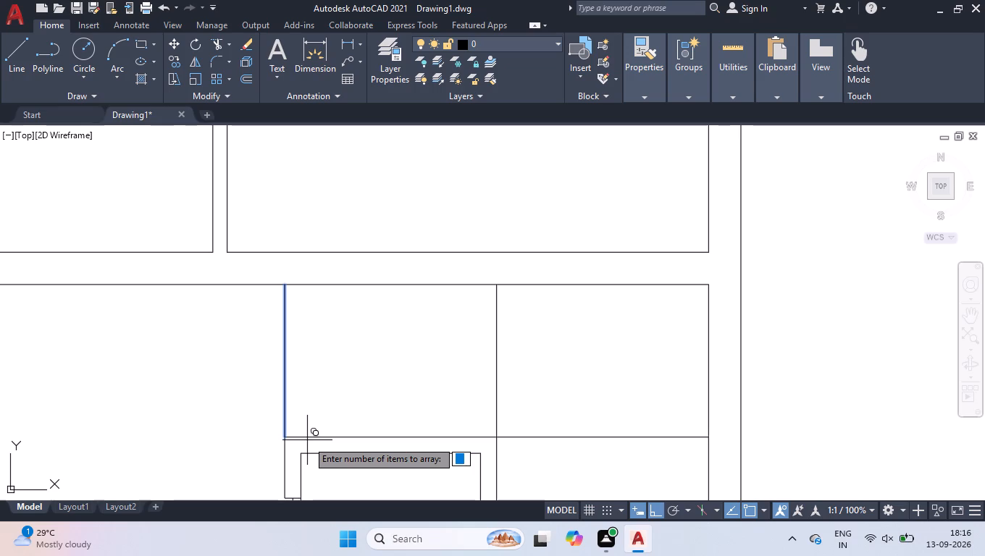
key(7)
key(Return)
key(f)
key(Return)
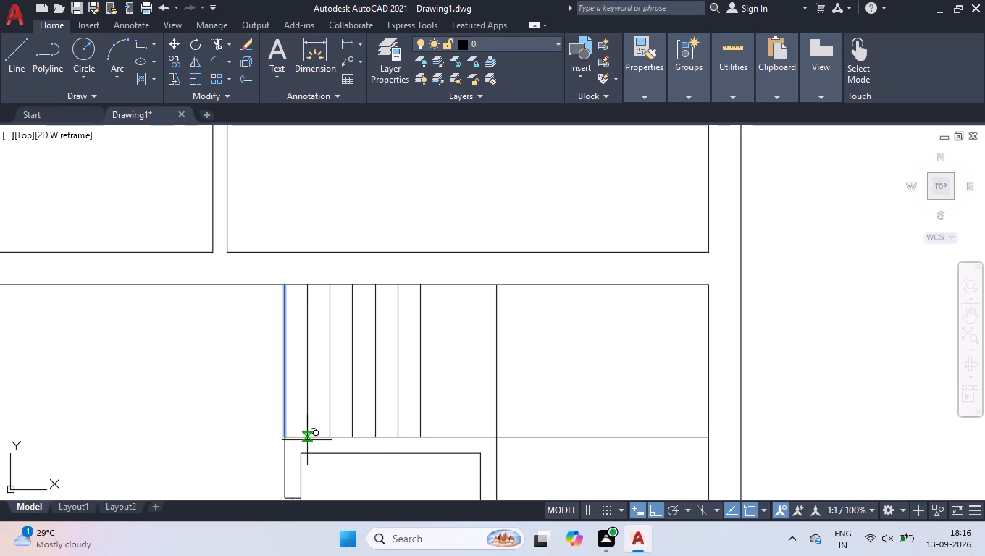
click(495, 439)
key(space)
Delete the duplicate array line overlapping the extended right outer wall line above the small room.
click(496, 420)
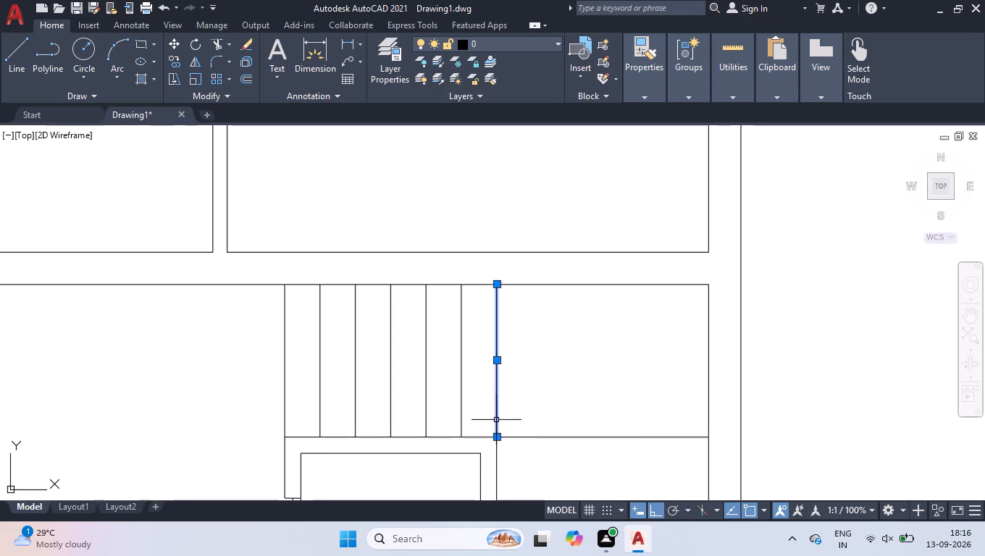
key(Delete)
Measure the tread spacing of the vertical stair lines above the small room.
click(716, 116)
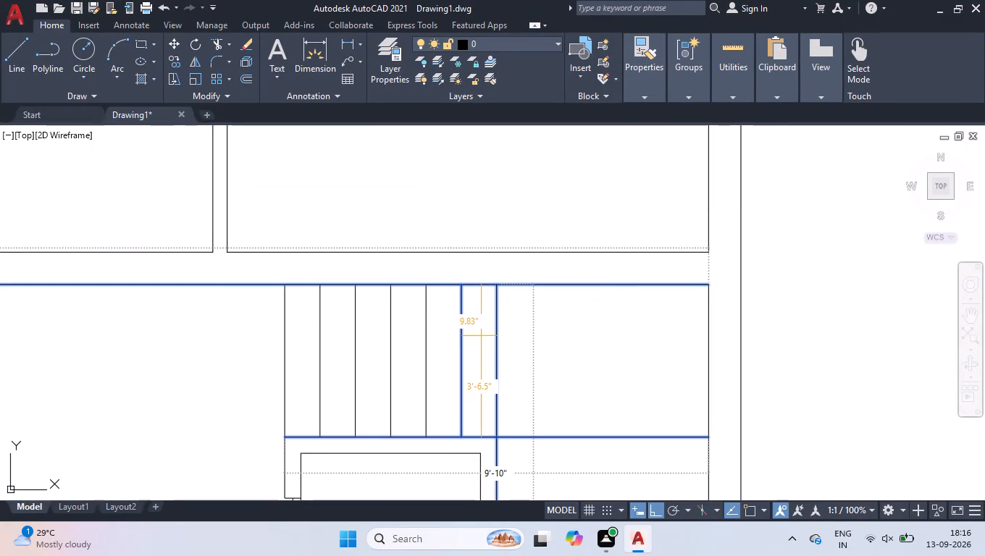
key(space)
Break the small room's extended top line at its intersection with the room's right outer wall line.
scroll(486, 327, down, 3)
scroll(490, 345, up, 1)
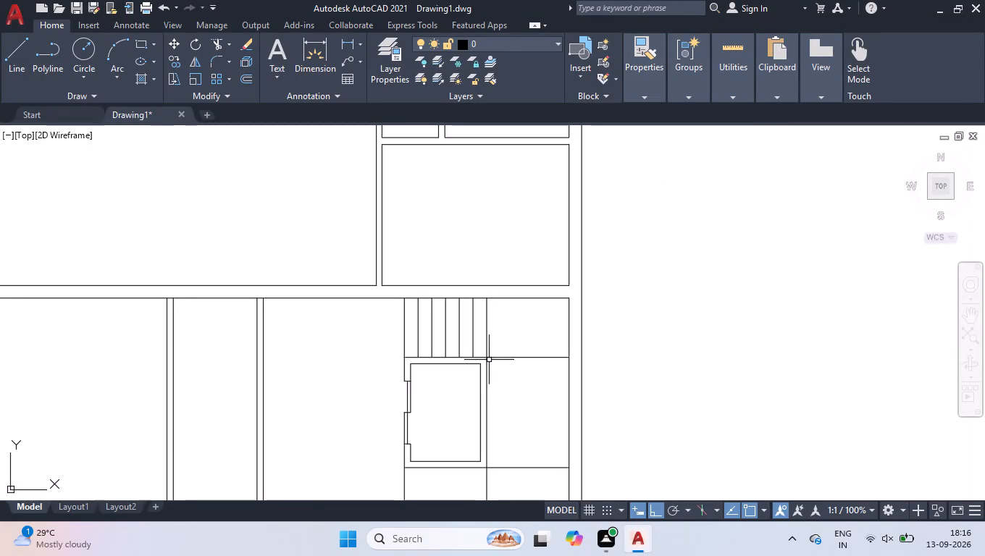
scroll(489, 360, up, 1)
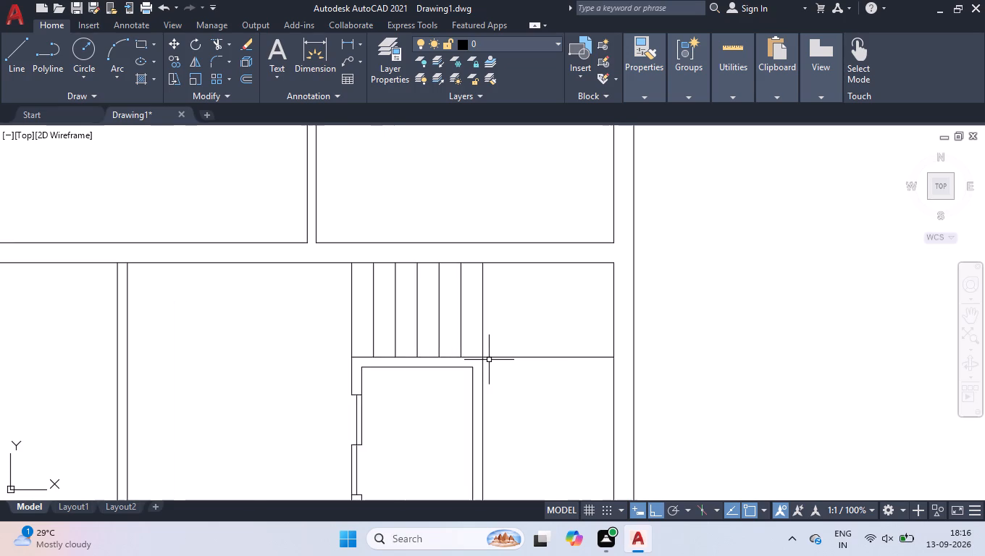
scroll(485, 360, up, 2)
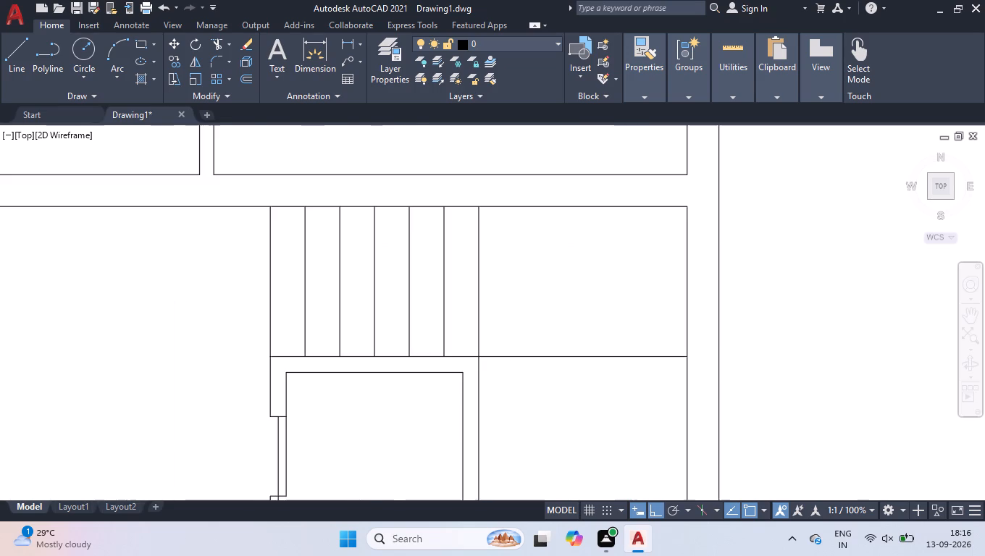
scroll(485, 360, up, 1)
key(b)
key(r)
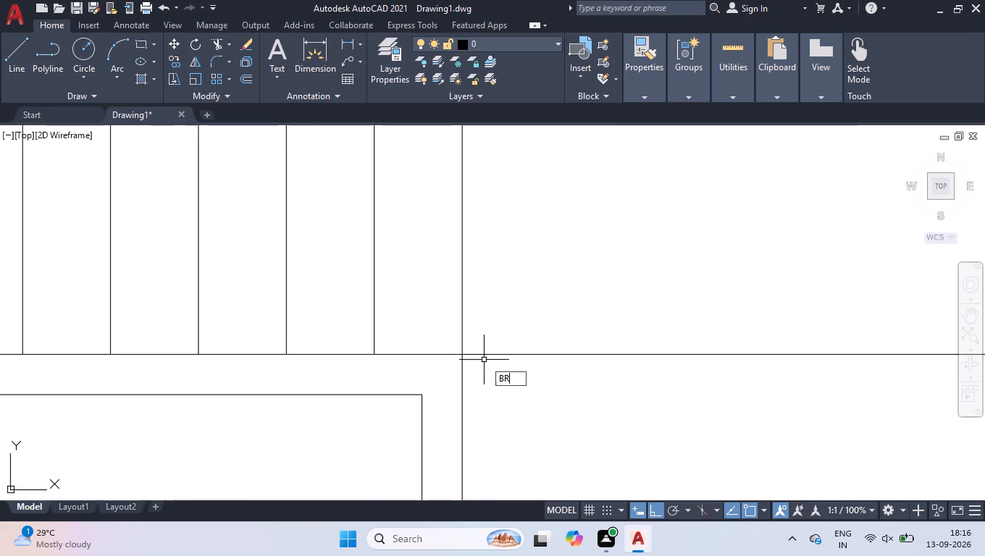
key(Down)
key(Return)
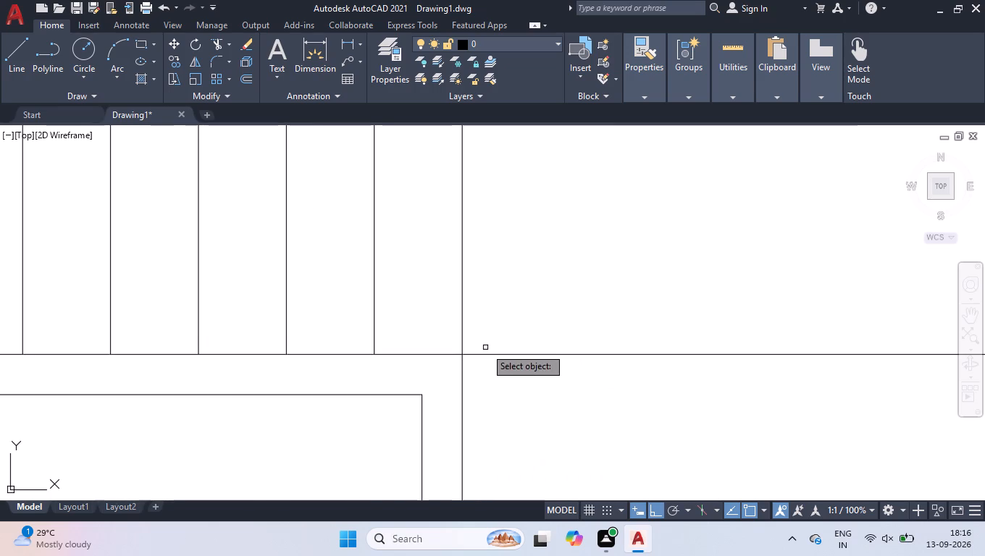
click(484, 356)
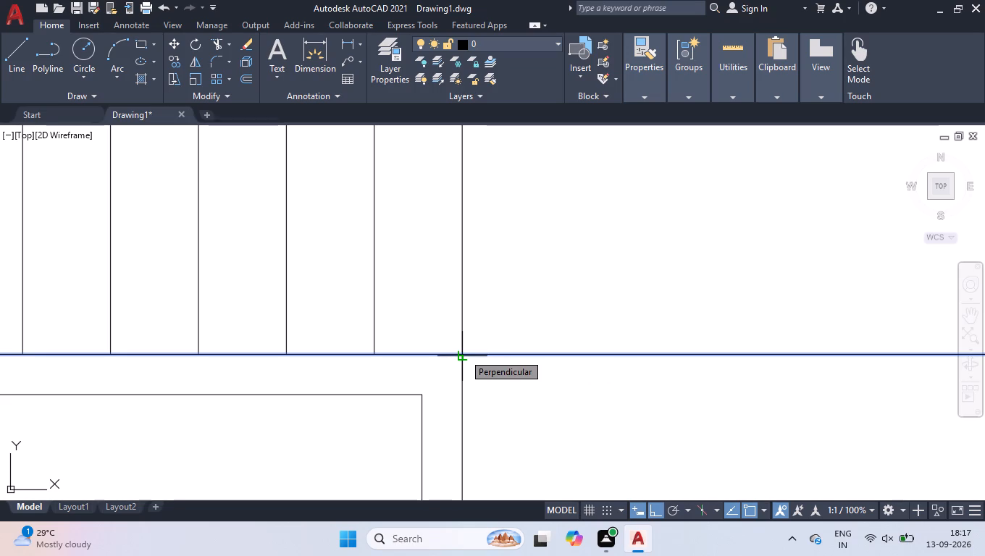
scroll(464, 353, up, 2)
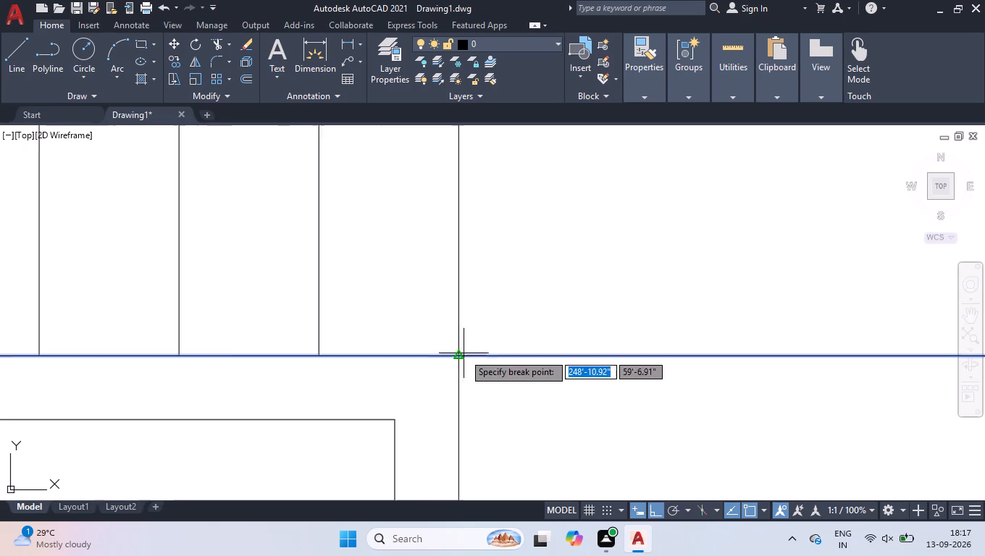
scroll(464, 353, up, 1)
click(442, 361)
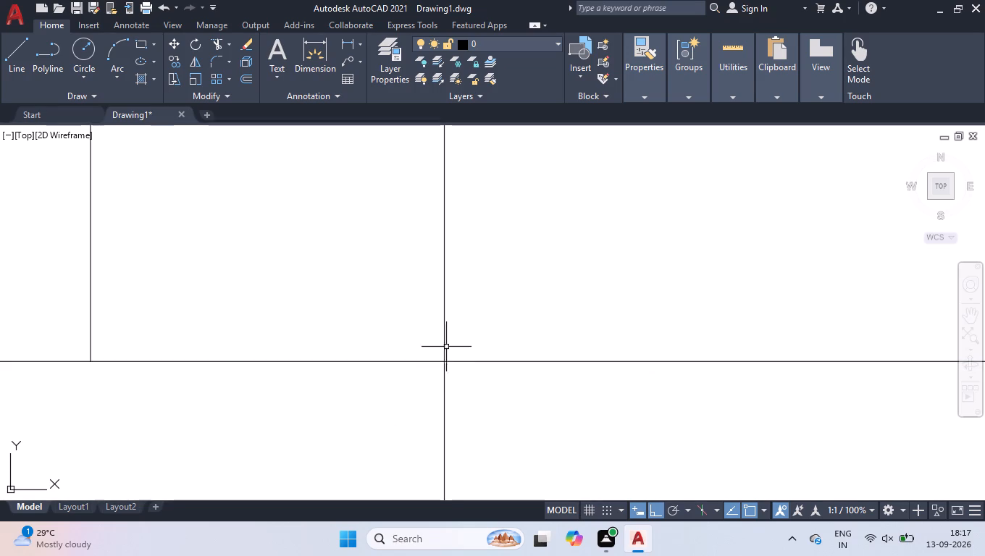
Copy the split-off horizontal line beside the small room as a 9-item array fitted down to the room's extended bottom line.
scroll(436, 321, down, 4)
click(564, 347)
click(529, 293)
text(CO)
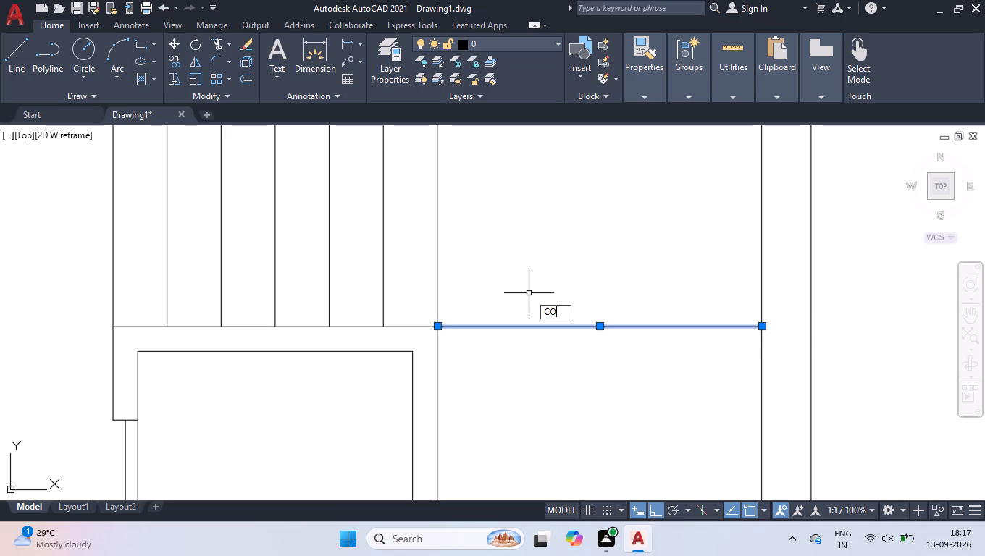
key(Return)
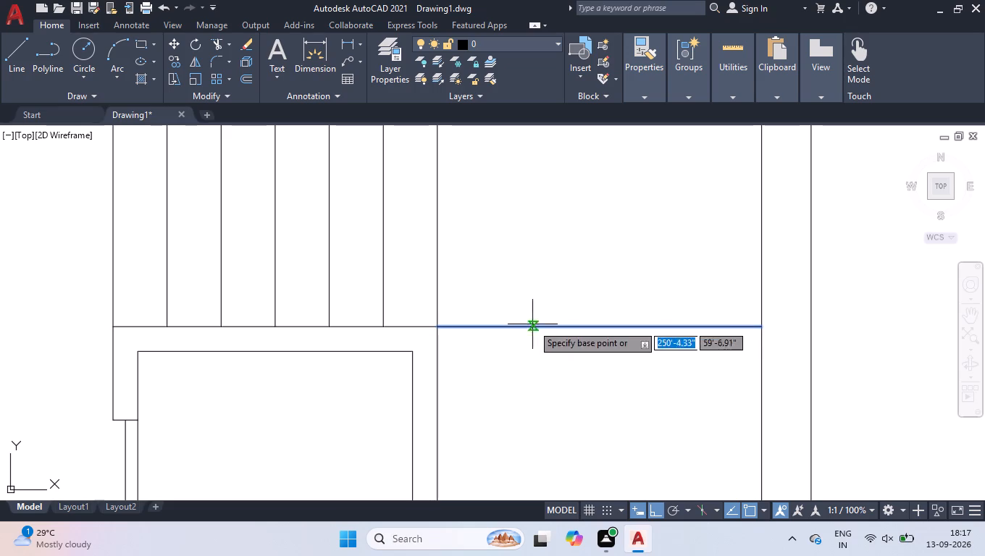
click(437, 325)
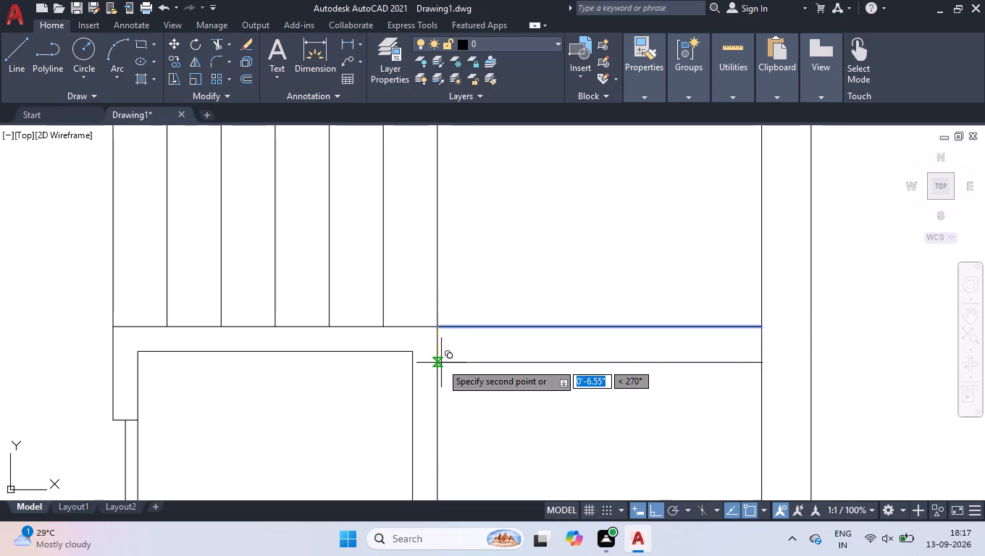
text(AR)
key(Return)
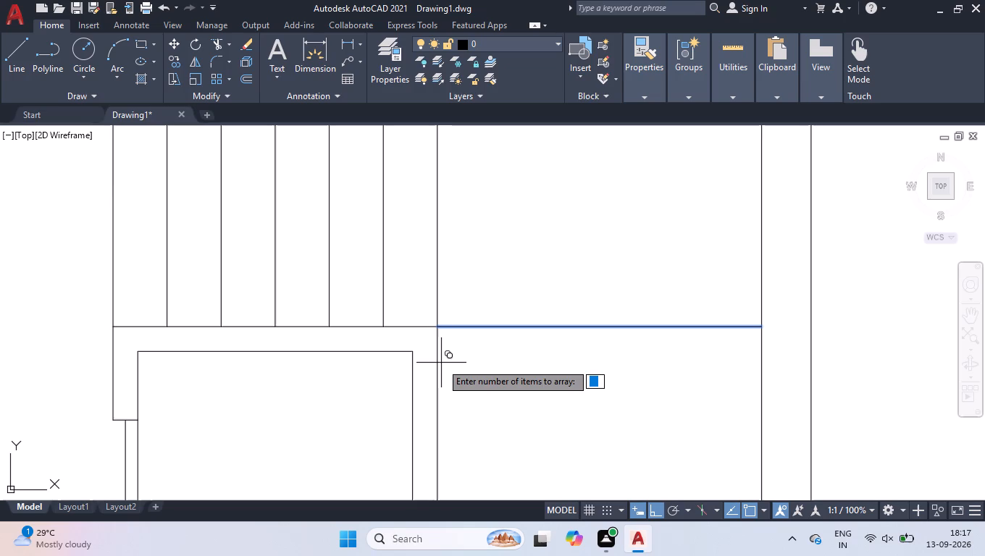
key(9)
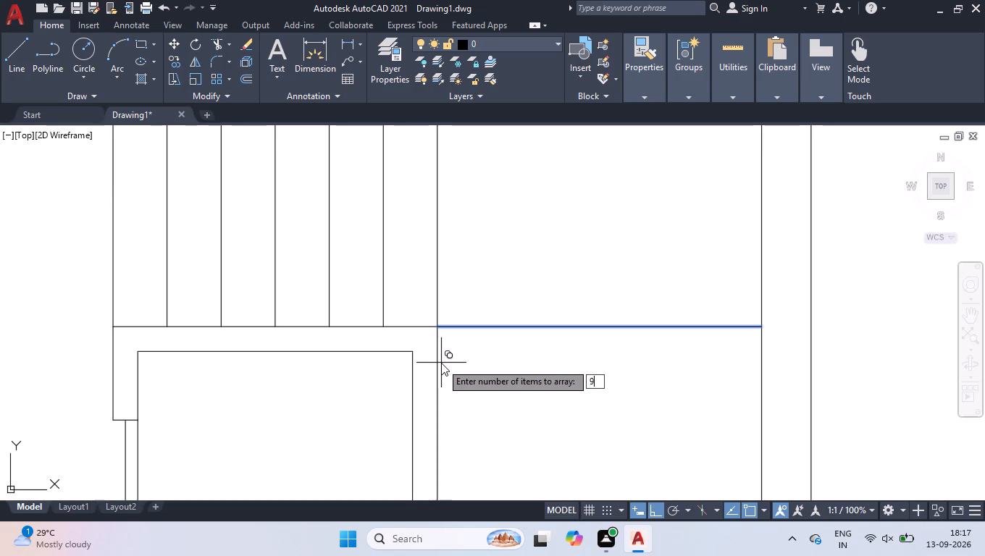
key(Return)
key(f)
key(Return)
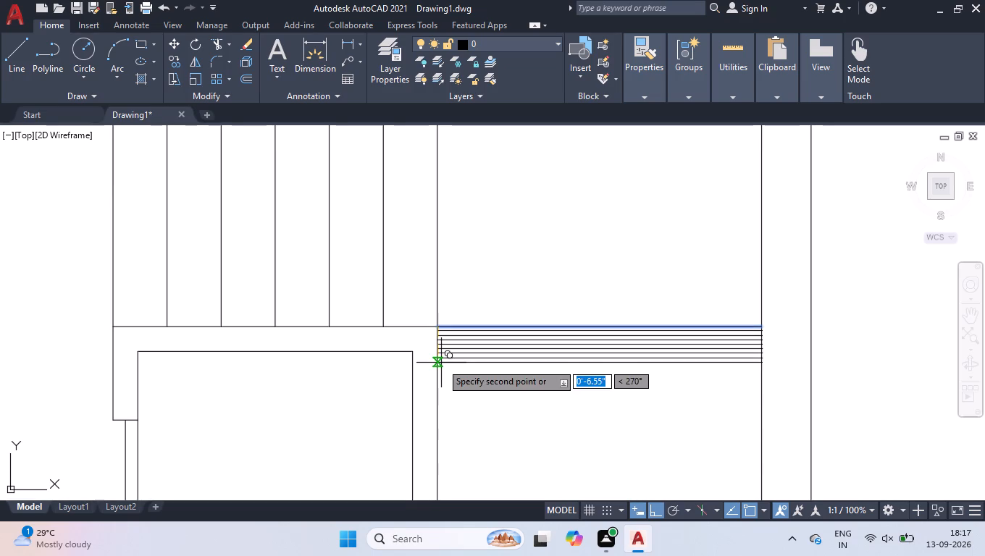
scroll(441, 364, down, 3)
scroll(430, 463, up, 2)
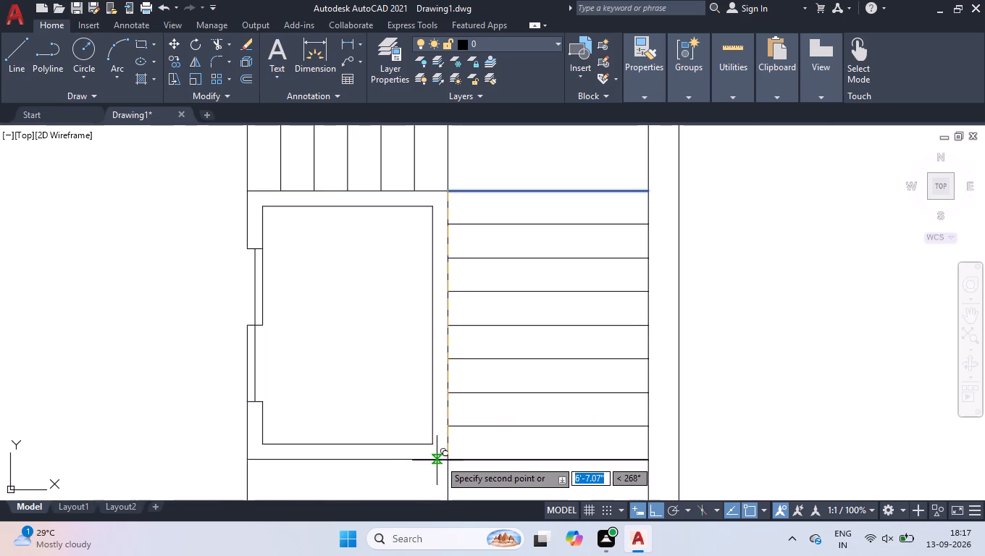
click(451, 460)
key(space)
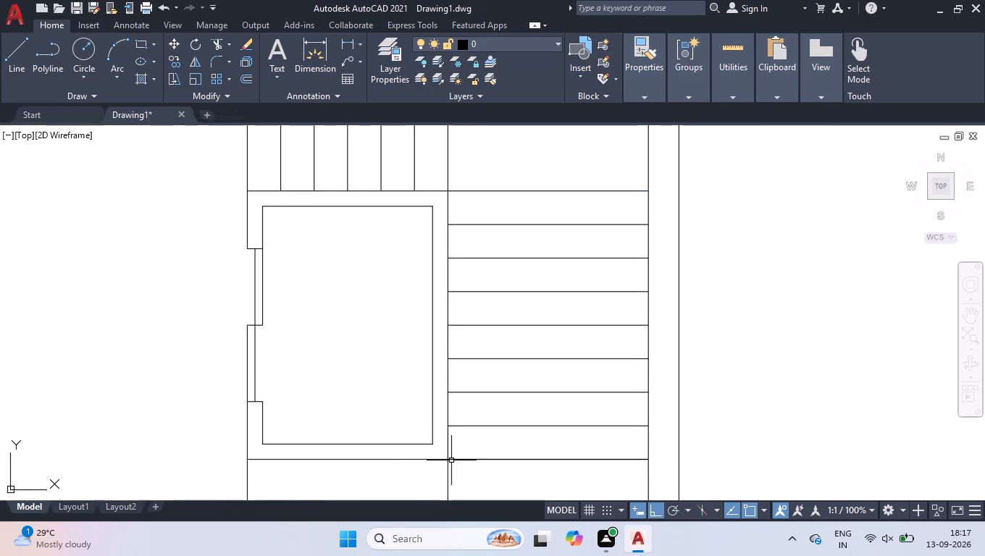
Delete the duplicate array line overlapping the small room's extended bottom line.
click(485, 460)
key(Delete)
Measure the tread spacing of the horizontal stair lines beside the small room.
scroll(492, 378, down, 2)
scroll(498, 378, up, 2)
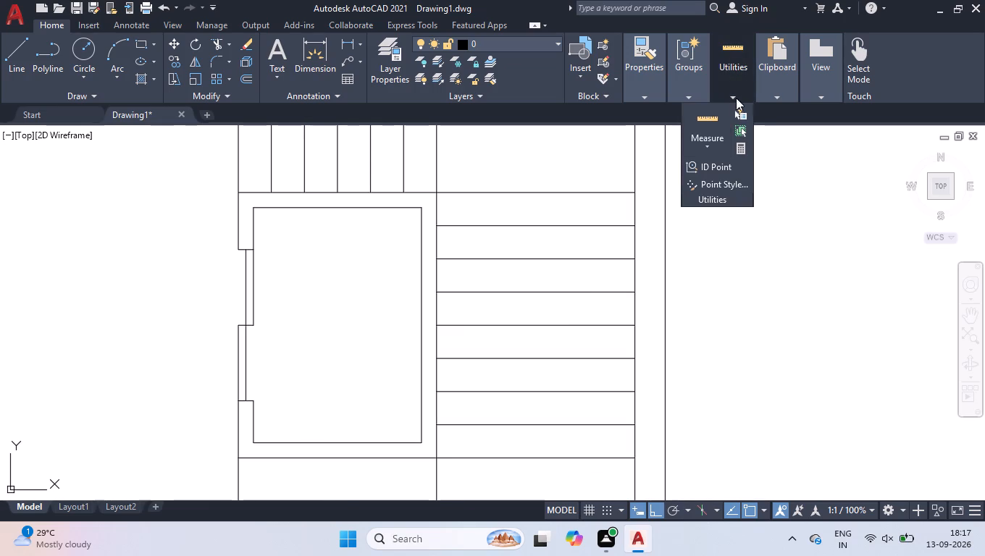
click(720, 118)
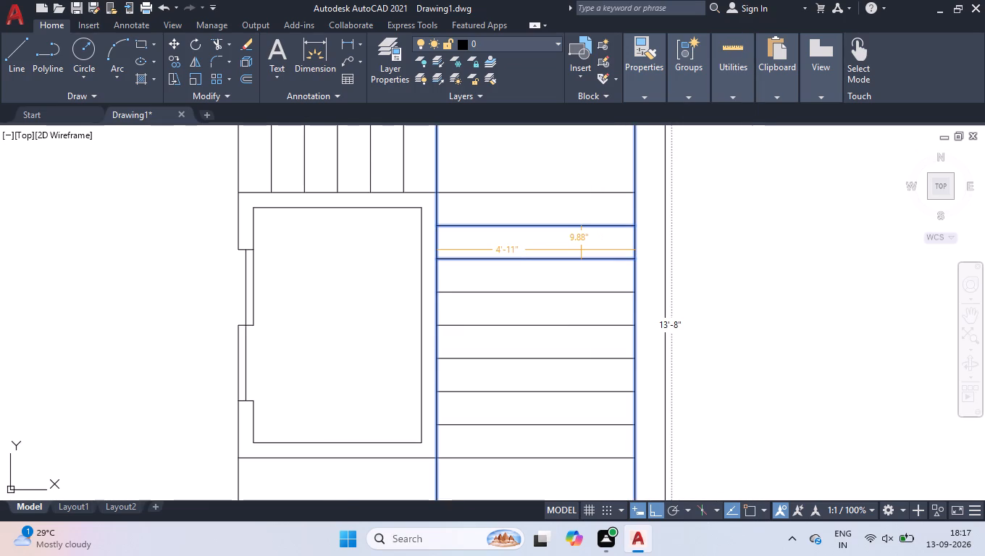
scroll(581, 250, down, 1)
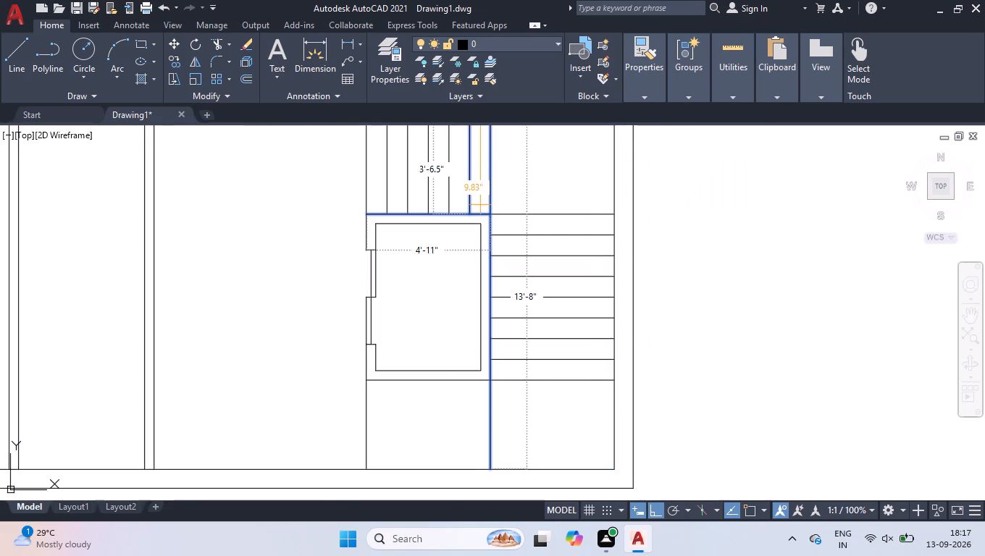
scroll(479, 193, up, 1)
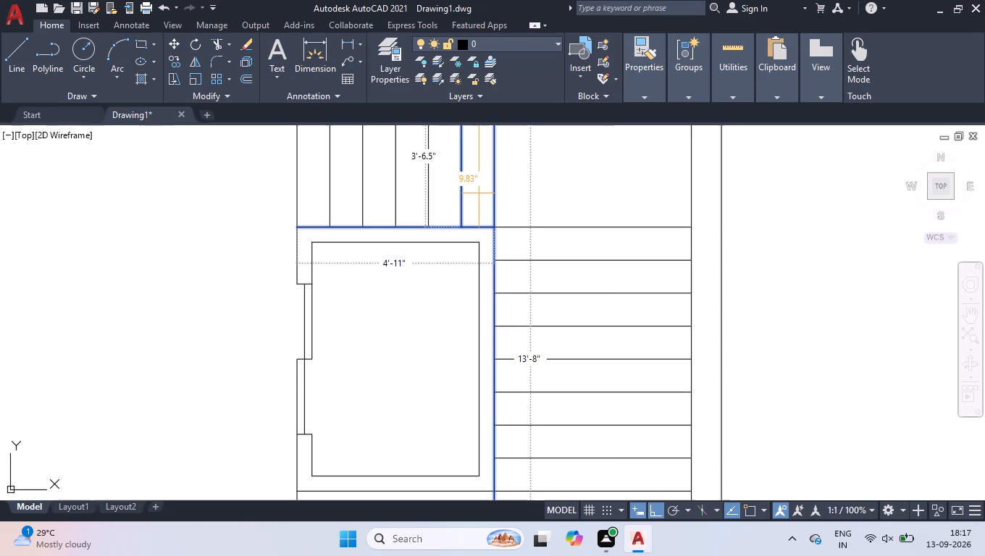
key(space)
Measure the tread spacing of the vertical stair lines above the small room again.
scroll(479, 193, down, 2)
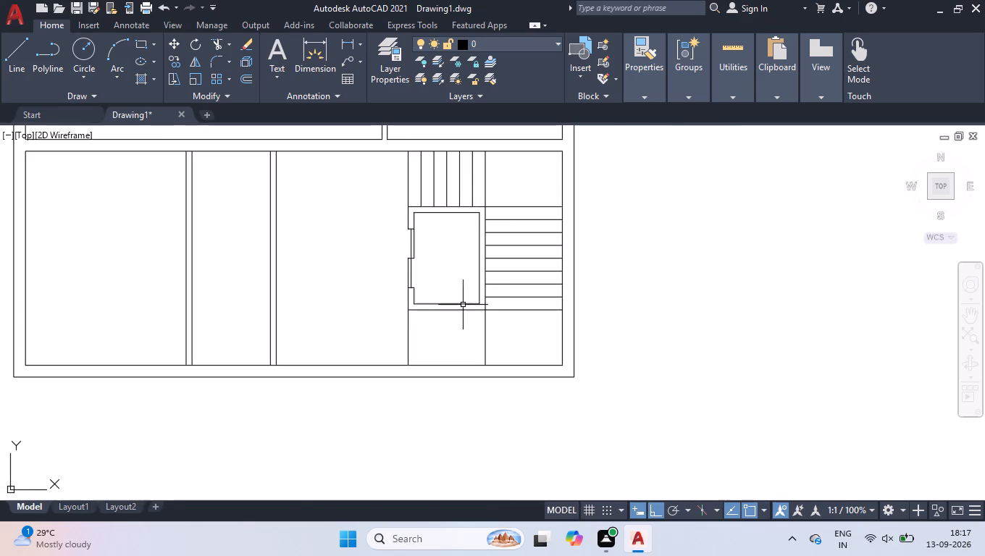
scroll(440, 349, up, 3)
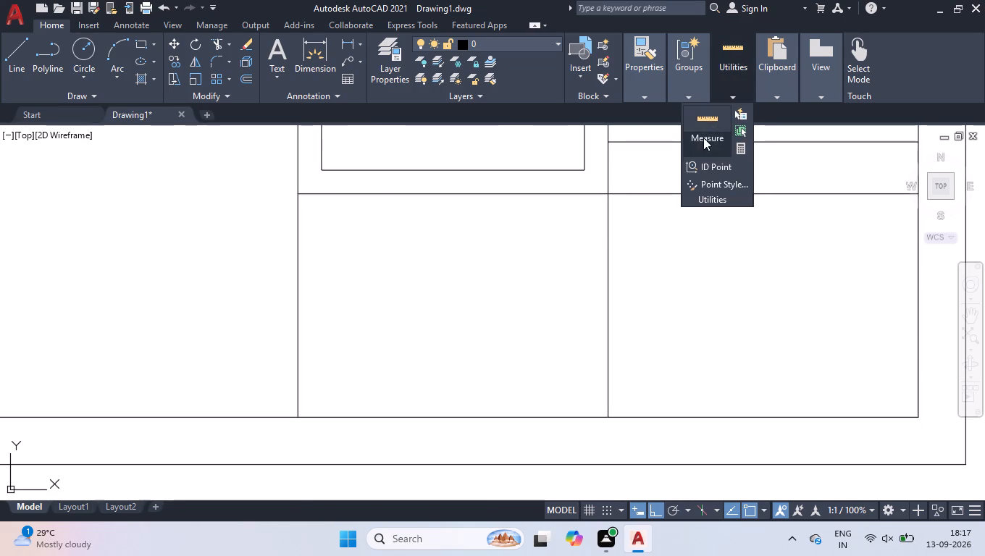
click(703, 122)
key(space)
scroll(497, 271, down, 3)
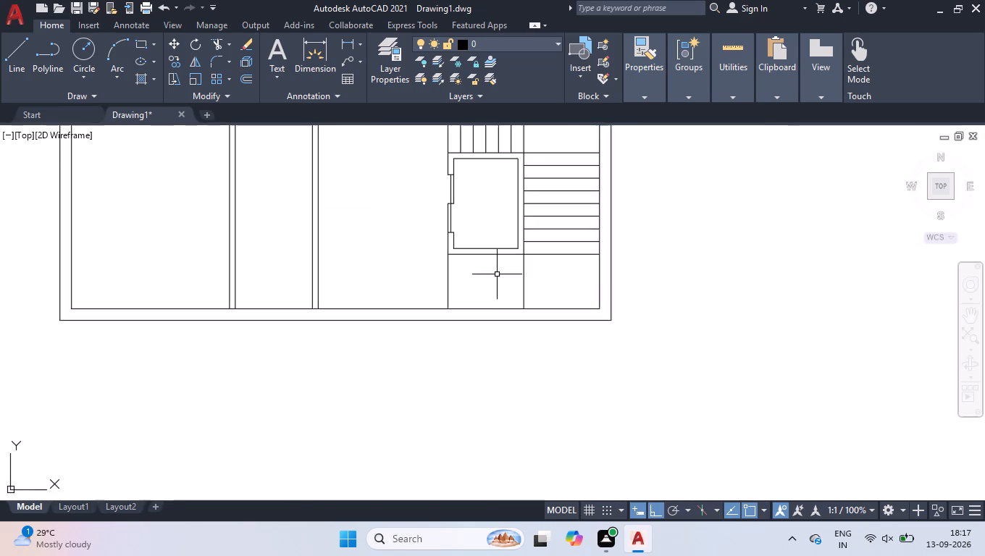
scroll(489, 308, down, 2)
scroll(487, 223, up, 2)
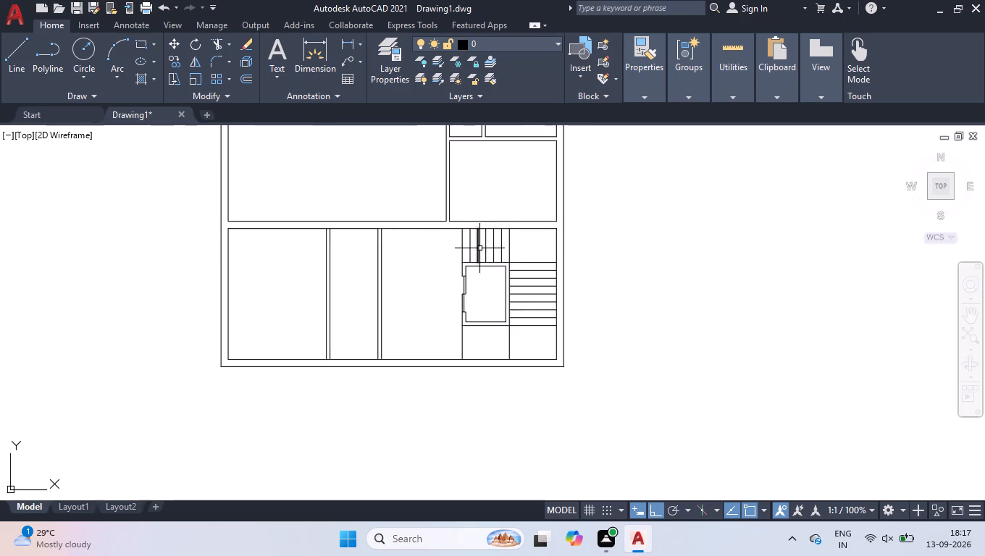
scroll(479, 248, up, 3)
key(space)
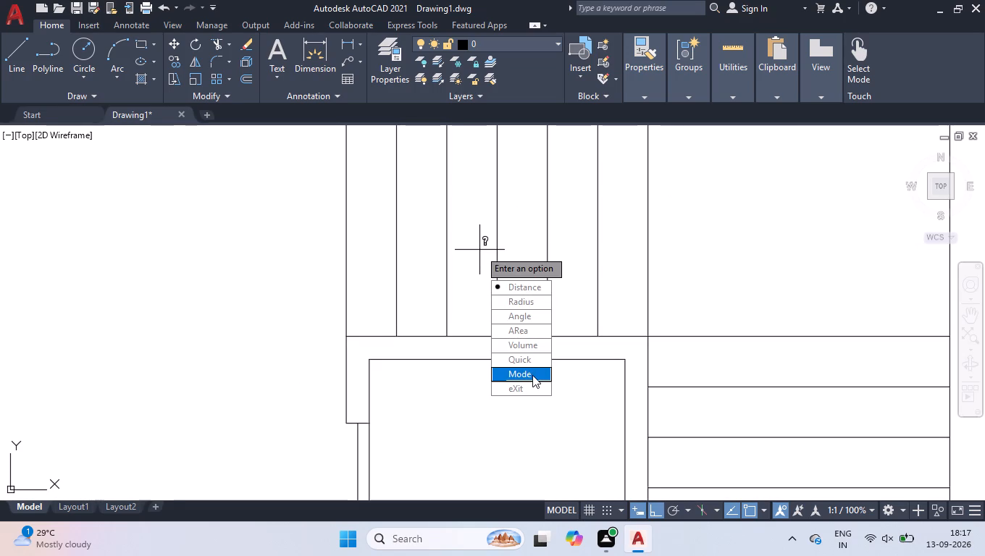
drag(532, 375, 479, 250)
key(space)
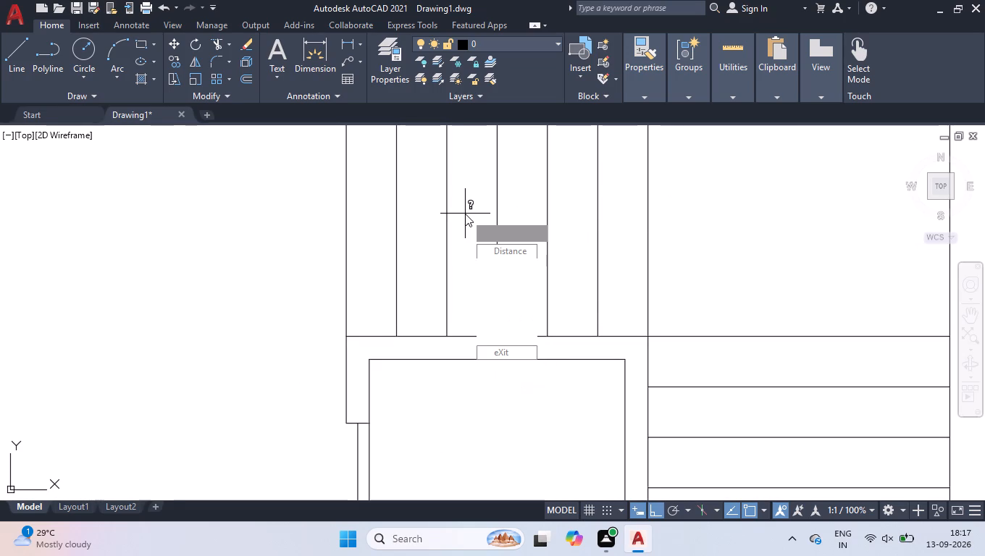
drag(519, 327, 465, 214)
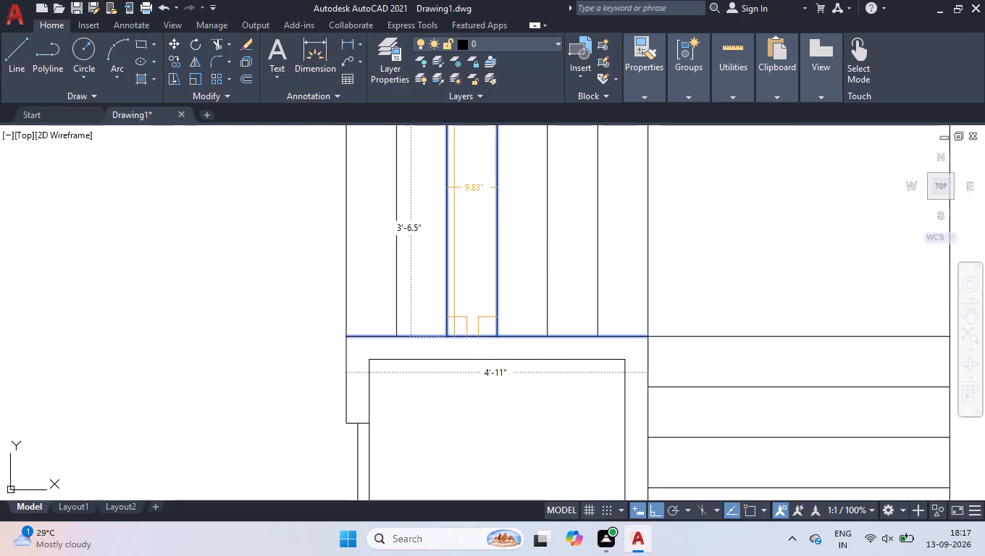
key(space)
Offset the left edge line below the small room rightward five times in succession at 9.83" to form the lower flight's treads.
scroll(458, 166, down, 4)
scroll(468, 253, up, 2)
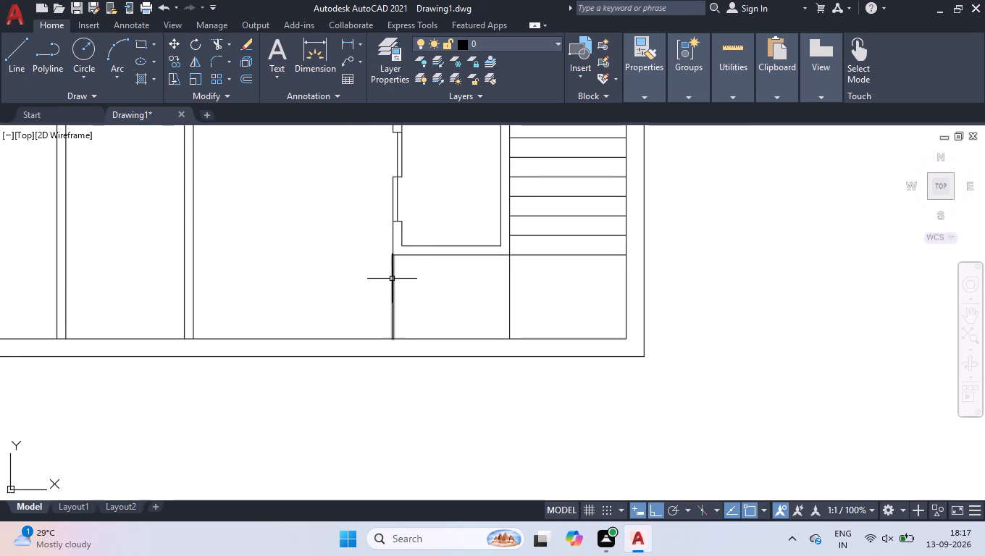
text(OFF)
key(Return)
text(9.)
text(83)
key(Return)
scroll(451, 269, up, 1)
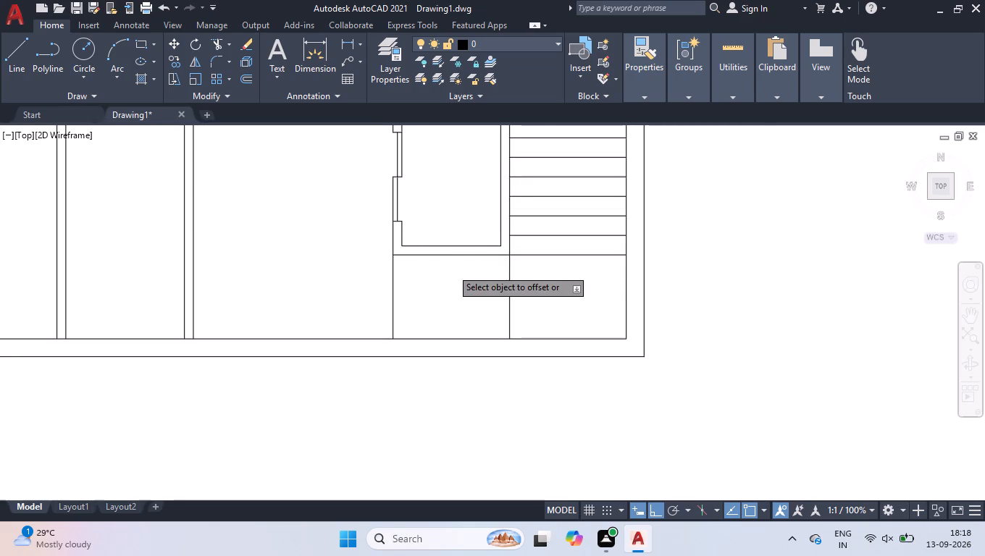
scroll(431, 281, up, 1)
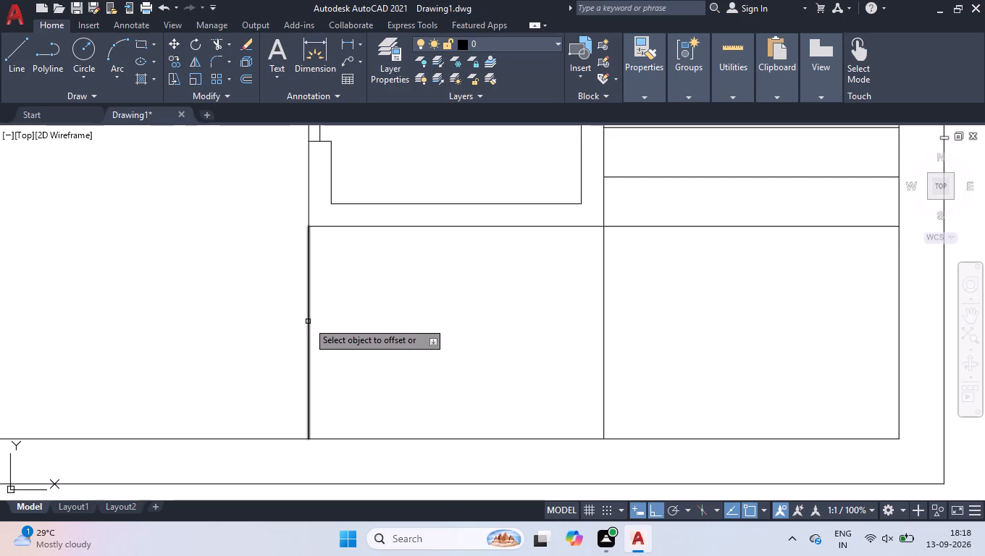
click(308, 321)
click(349, 326)
click(358, 326)
click(462, 340)
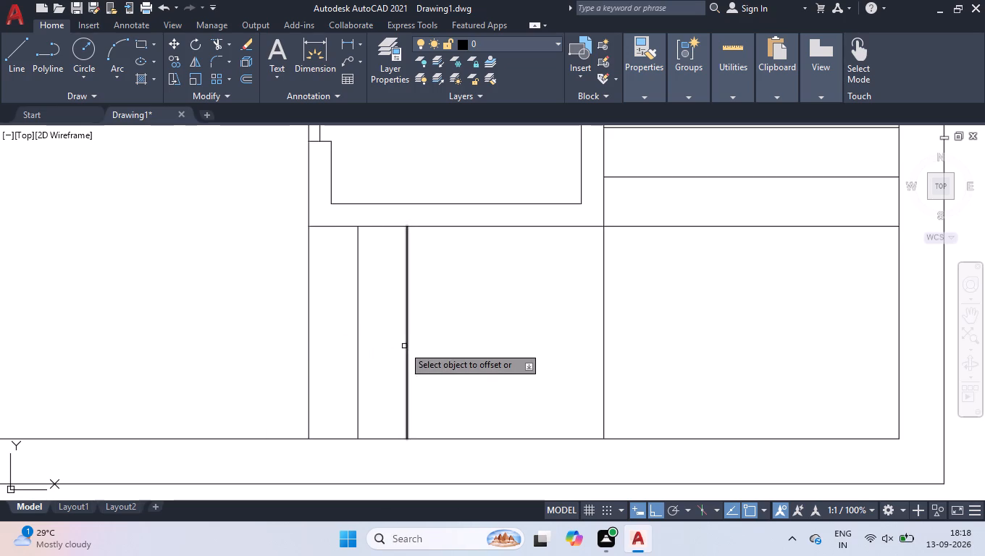
click(408, 345)
click(476, 346)
click(456, 350)
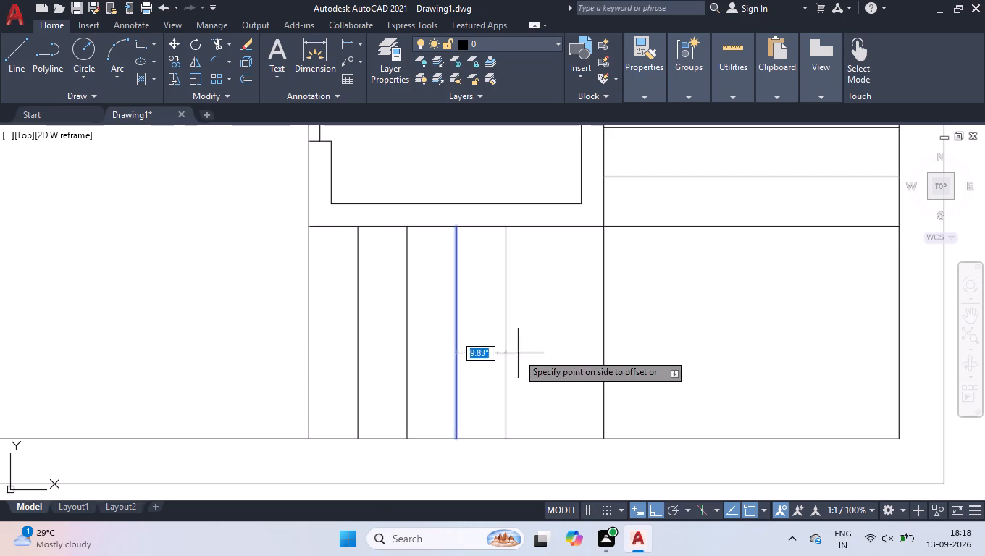
click(518, 353)
click(505, 353)
click(544, 355)
key(space)
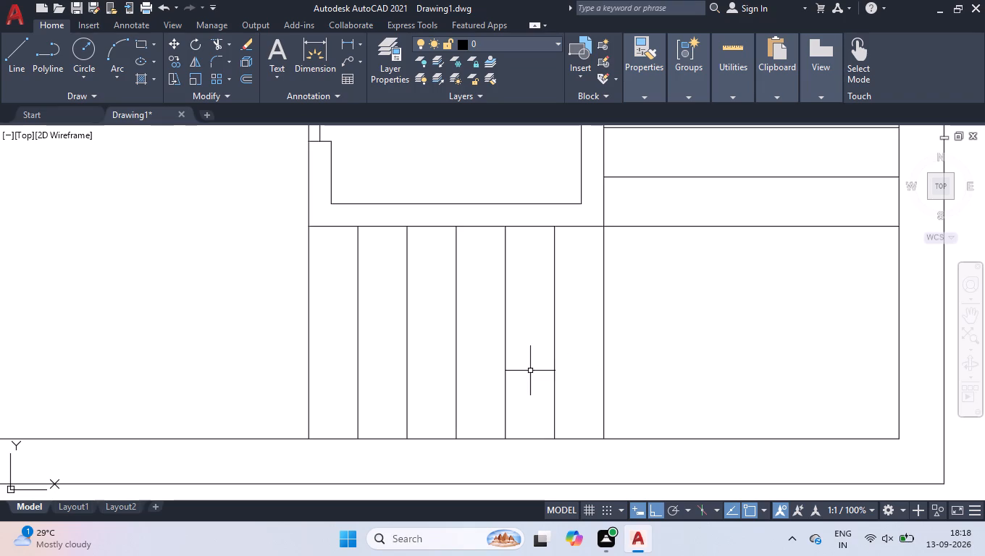
Draw the stair direction line from the upper flight's left-edge midpoint: 7'-4.5" right, 10'-1.5" down, and 7'-4.5" back to the lower flight's left-edge midpoint.
scroll(559, 326, down, 4)
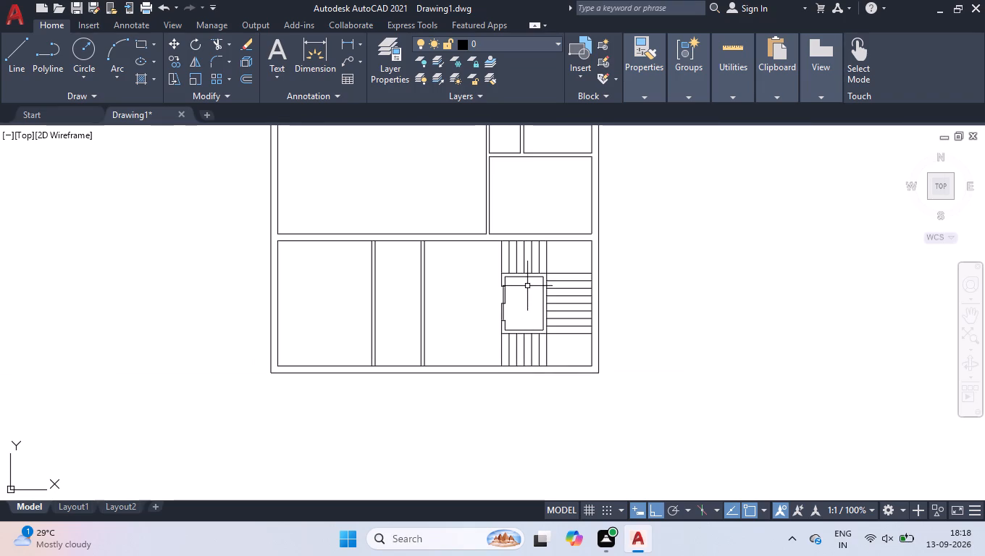
scroll(529, 281, up, 1)
key(l)
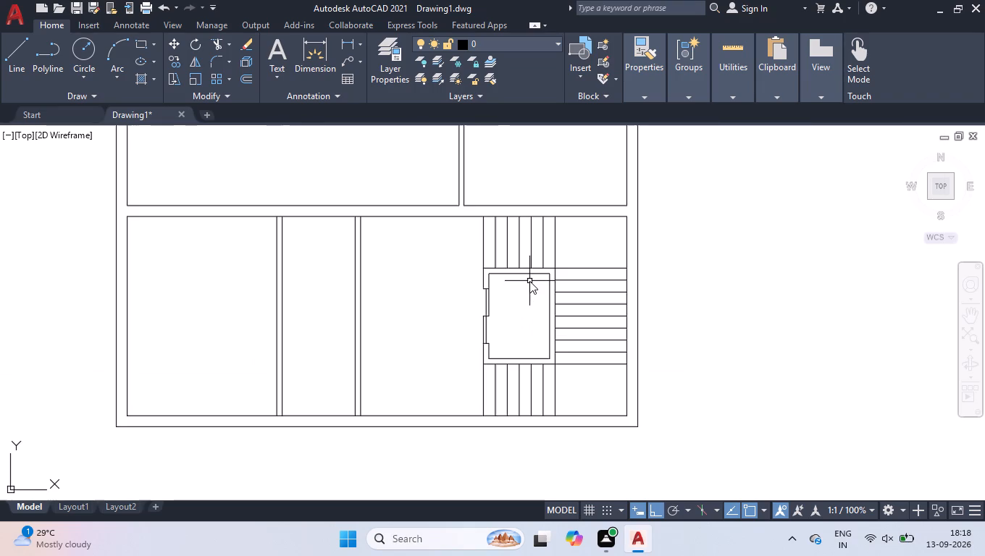
key(Return)
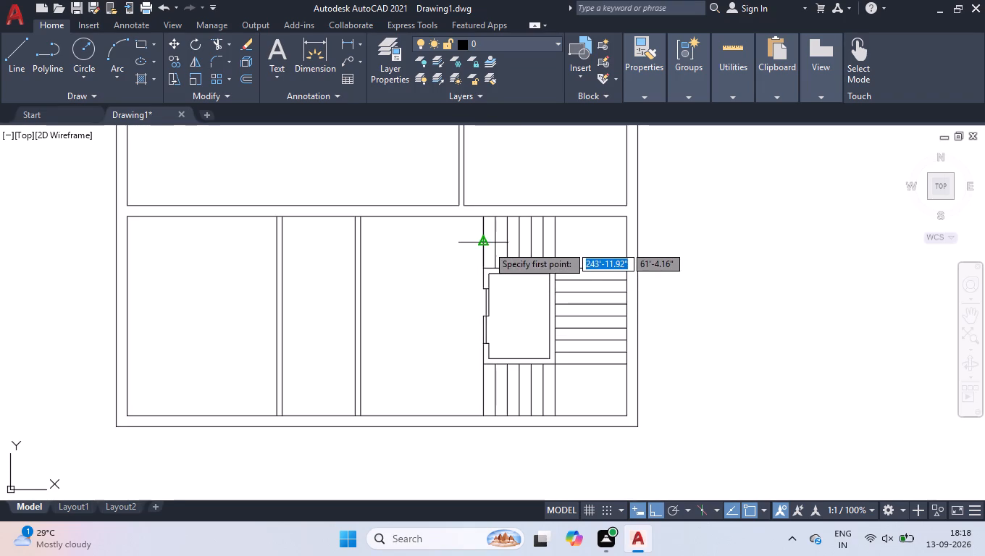
click(487, 245)
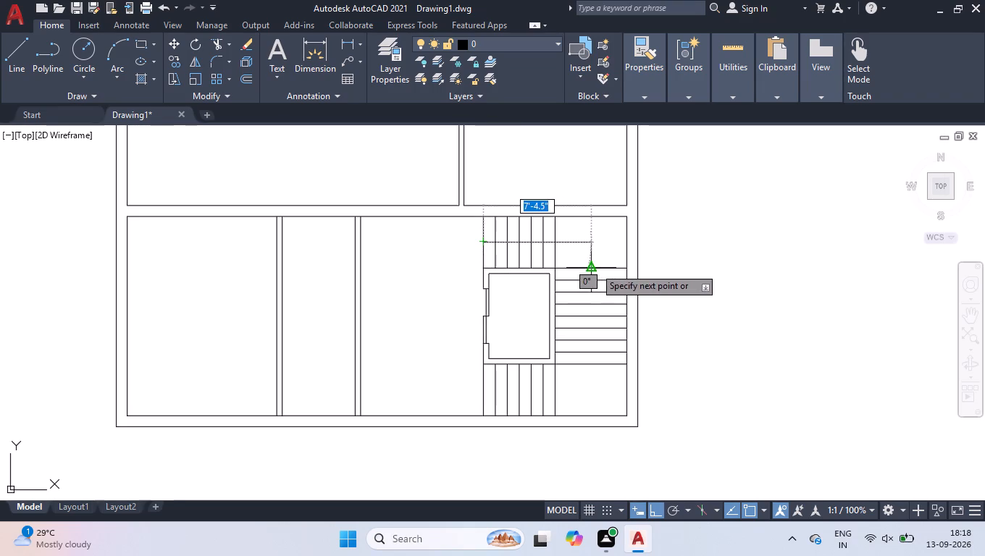
click(591, 233)
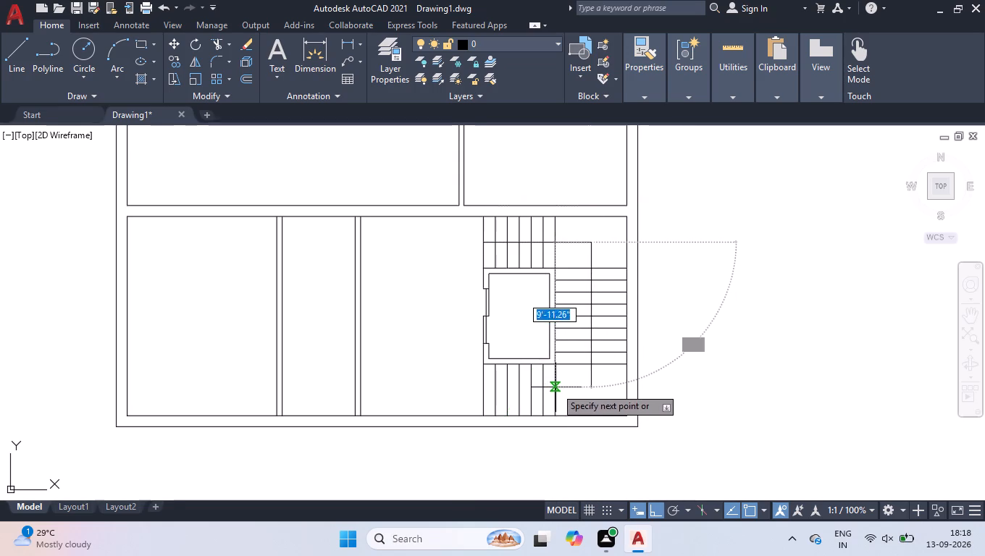
click(601, 396)
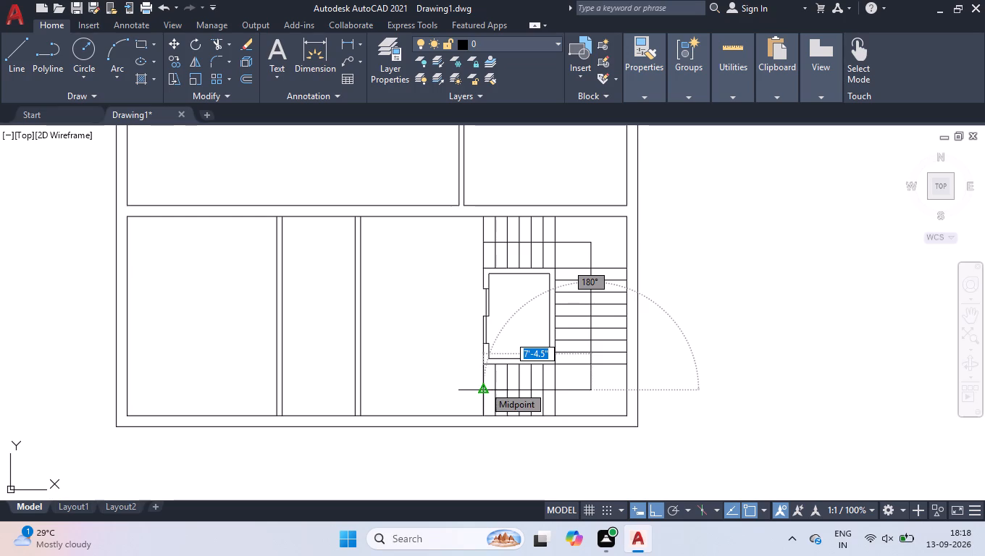
click(484, 386)
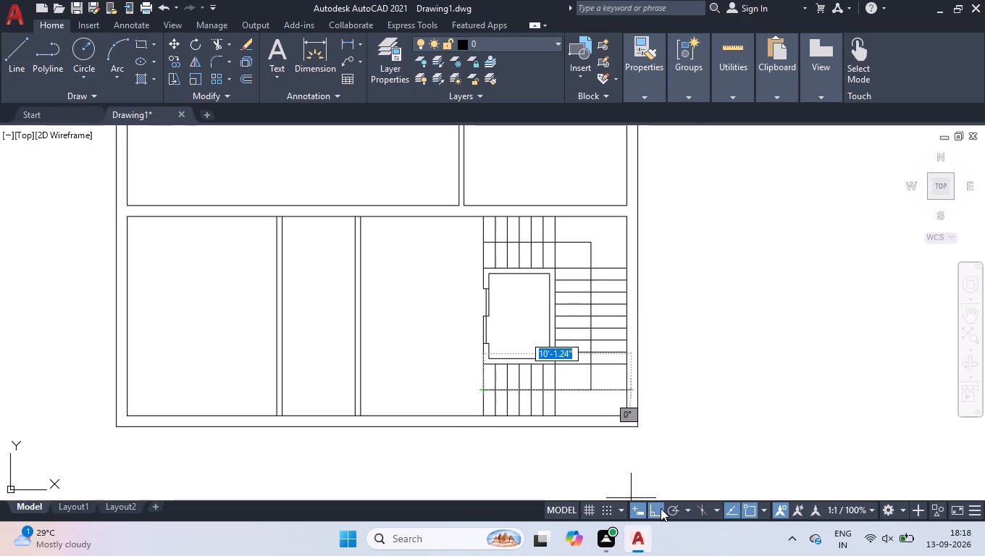
Turn on polar tracking and draw the lower arrowhead line from the direction line's end, about 2'-4.91" long at 330°.
click(670, 510)
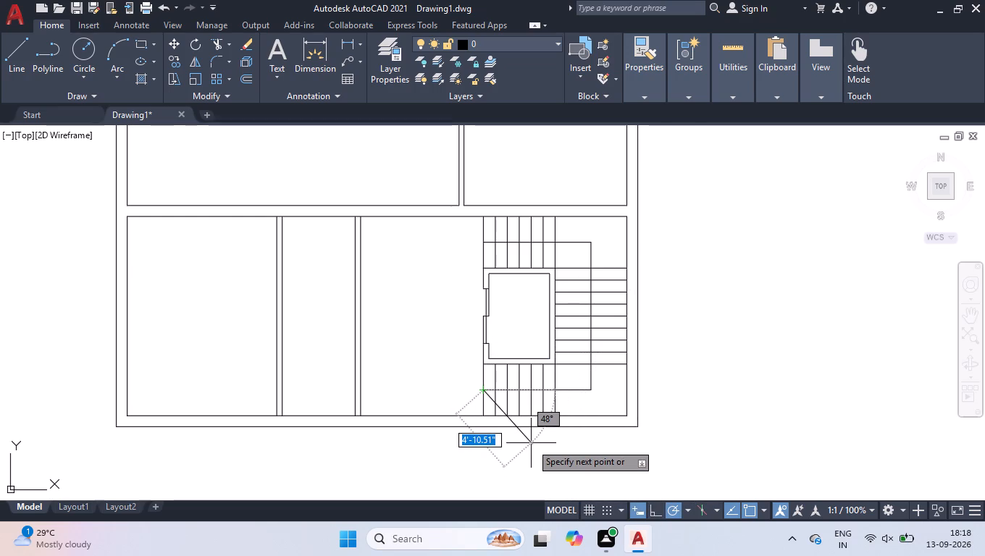
scroll(531, 443, up, 2)
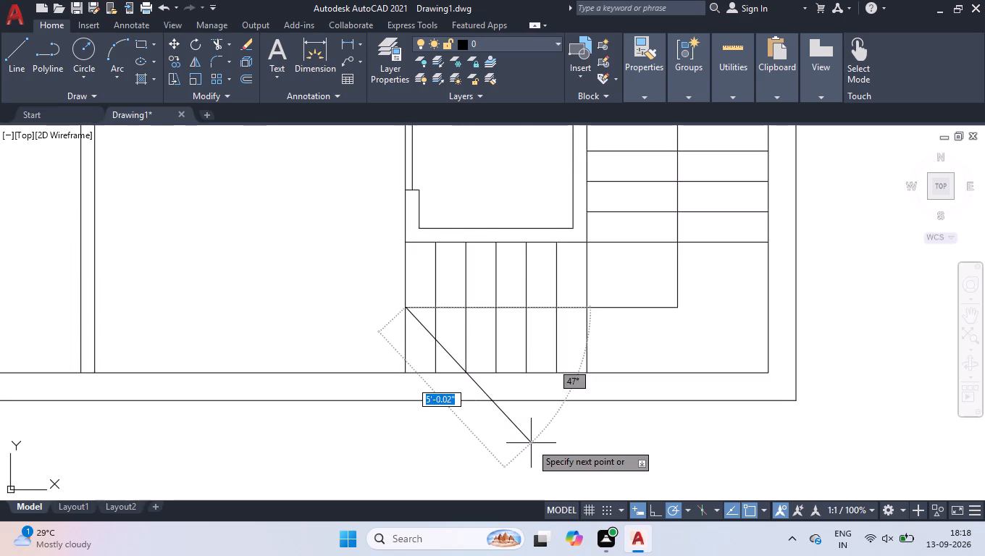
scroll(531, 443, up, 1)
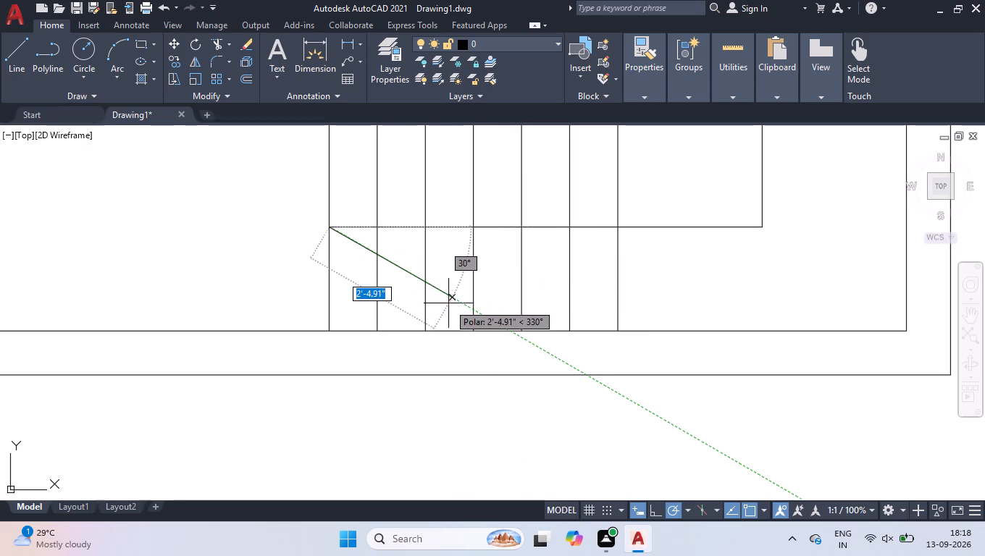
click(448, 303)
key(space)
Mirror the slanted arrowhead line about the horizontal direction line, keeping the original.
click(407, 277)
click(404, 266)
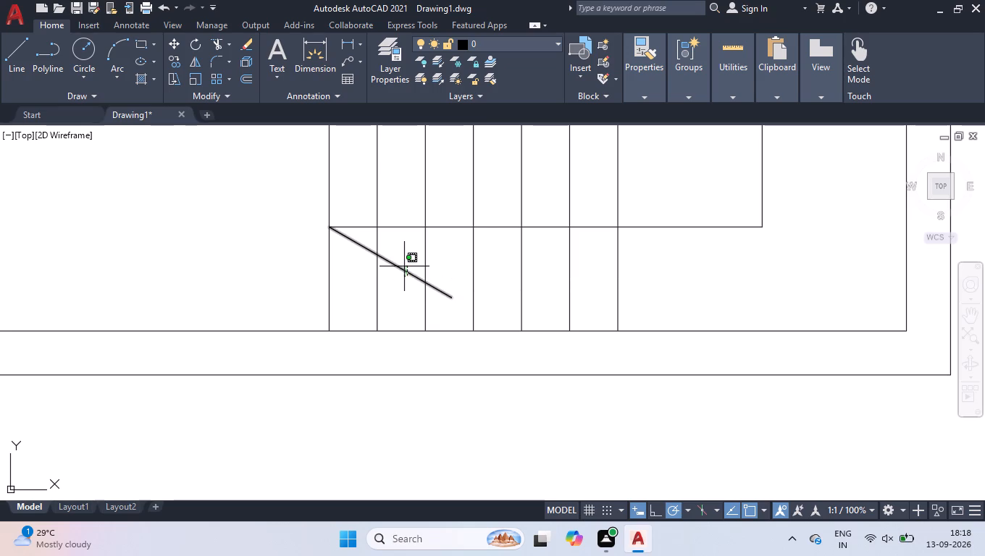
text(MI)
key(Return)
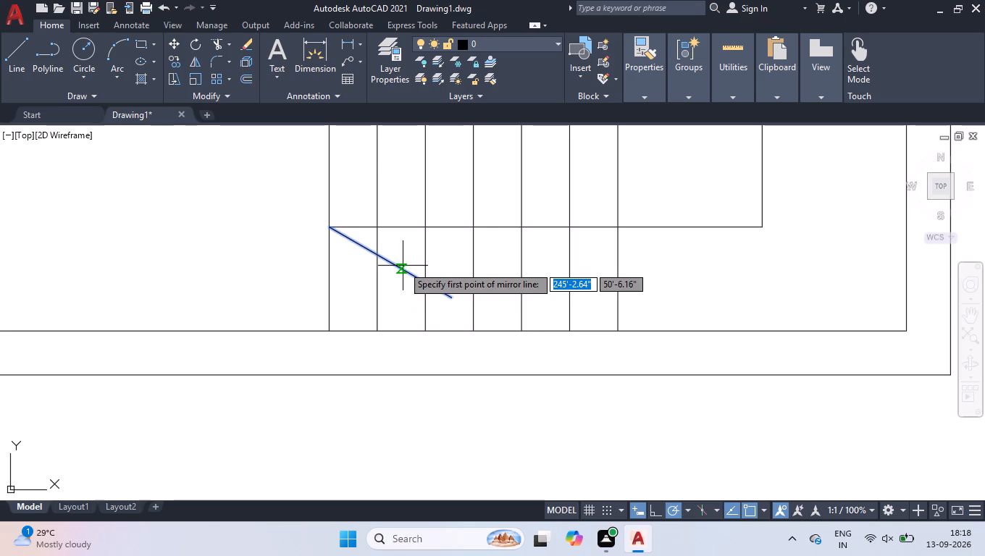
scroll(364, 212, up, 2)
click(271, 253)
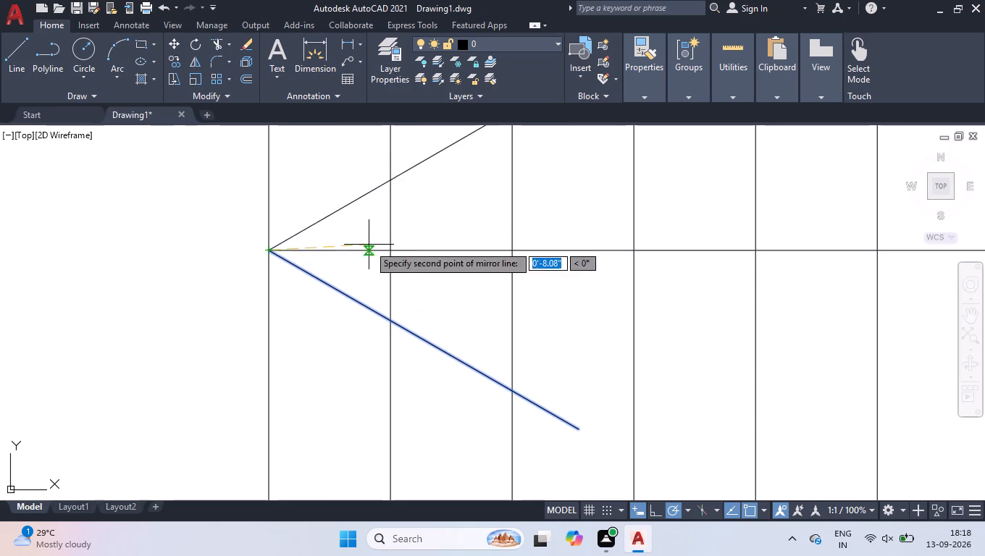
click(387, 250)
drag(428, 300, 387, 250)
Measure from the upper flight's second vertical line to its right end with a linear dimension, without placing it.
scroll(400, 311, down, 4)
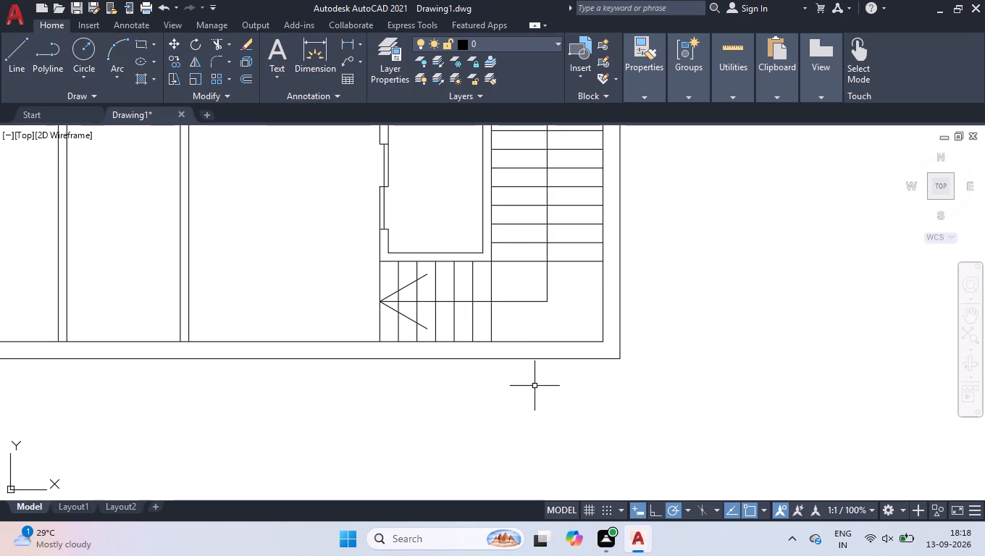
scroll(520, 387, down, 3)
scroll(503, 325, up, 1)
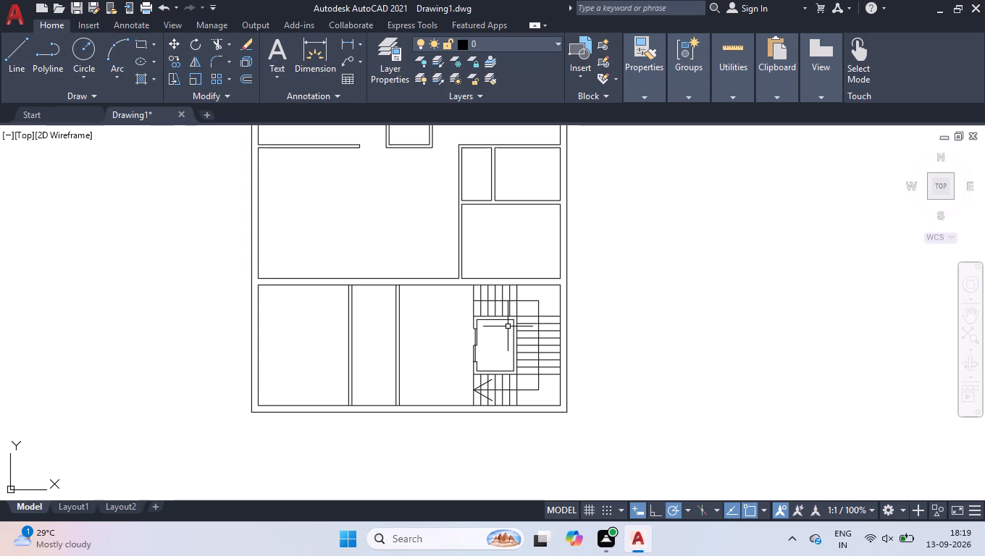
text(DLI)
key(Return)
scroll(500, 279, up, 3)
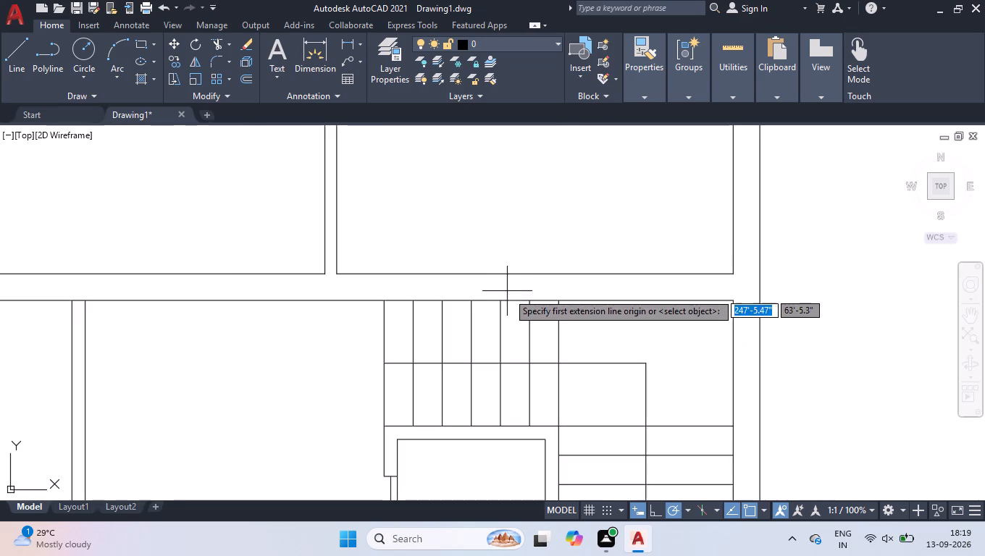
scroll(508, 295, up, 2)
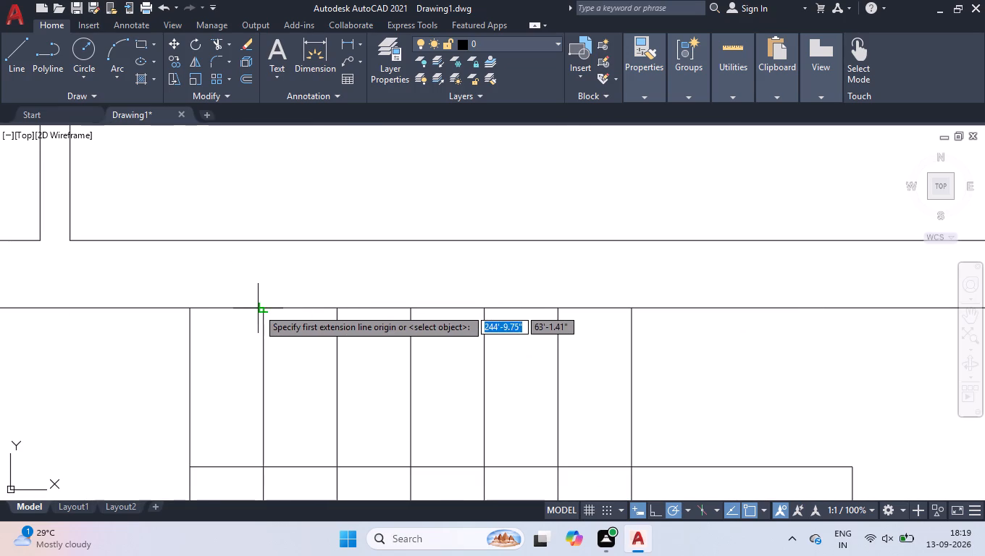
click(265, 309)
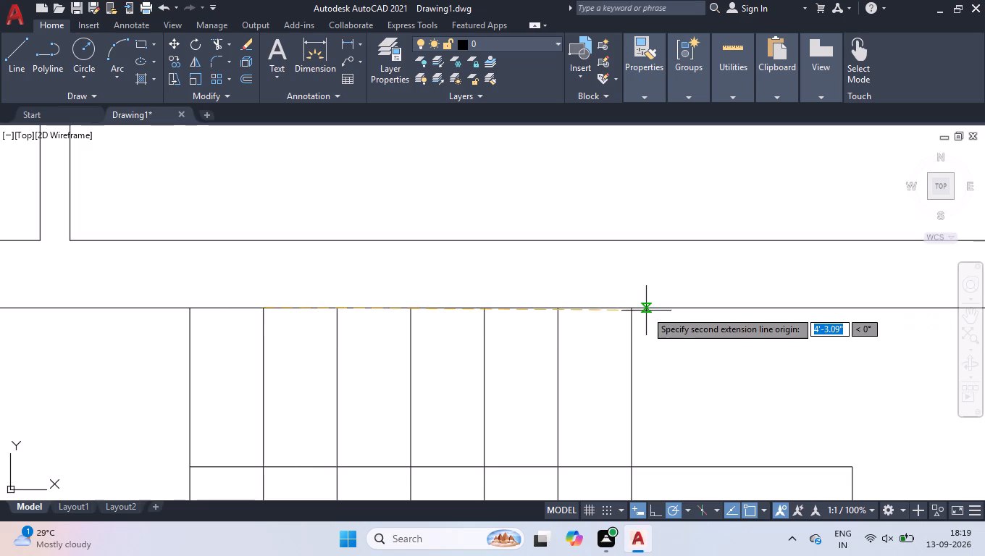
click(632, 308)
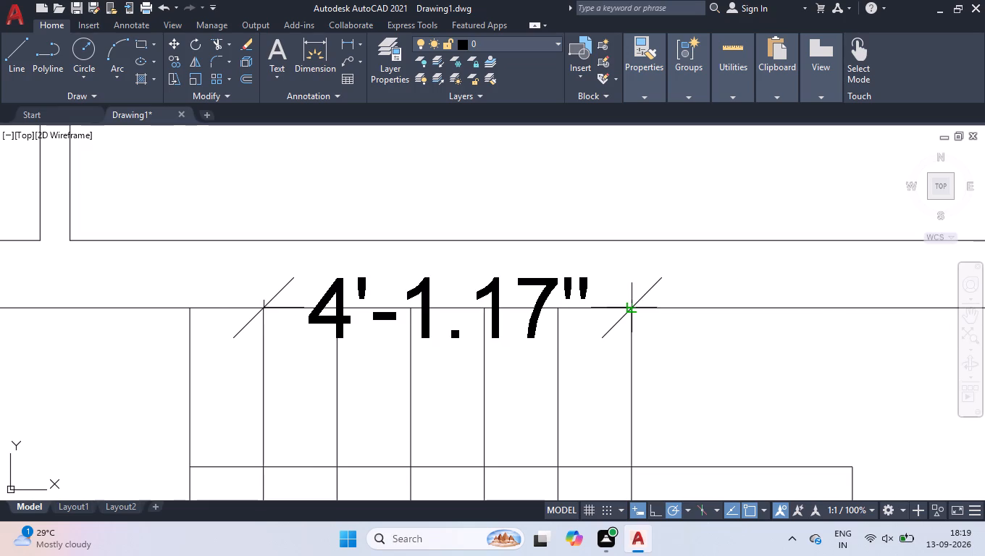
key(space)
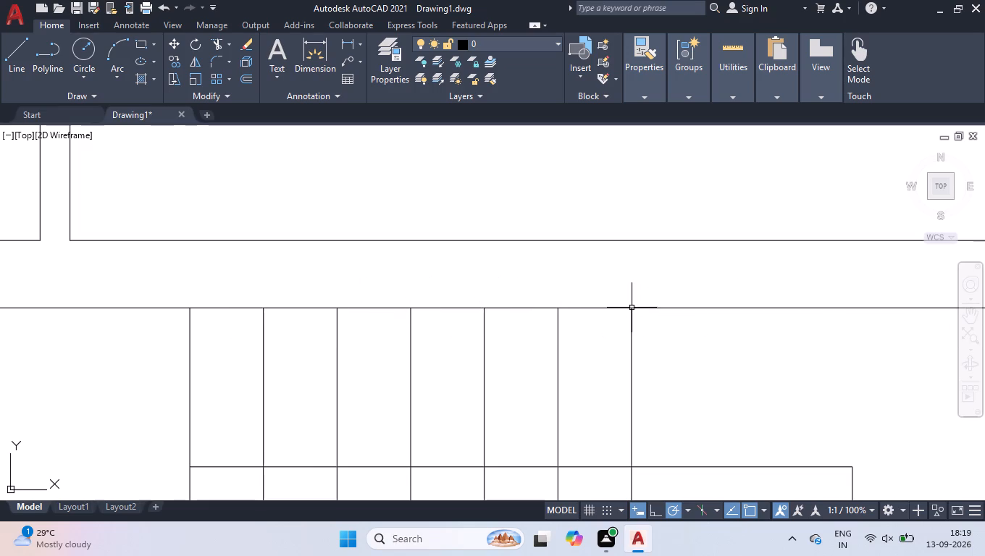
Draw a vertical line across the horizontal wall above the staircase, in line with the upper flight's right end.
key(l)
key(Return)
click(631, 308)
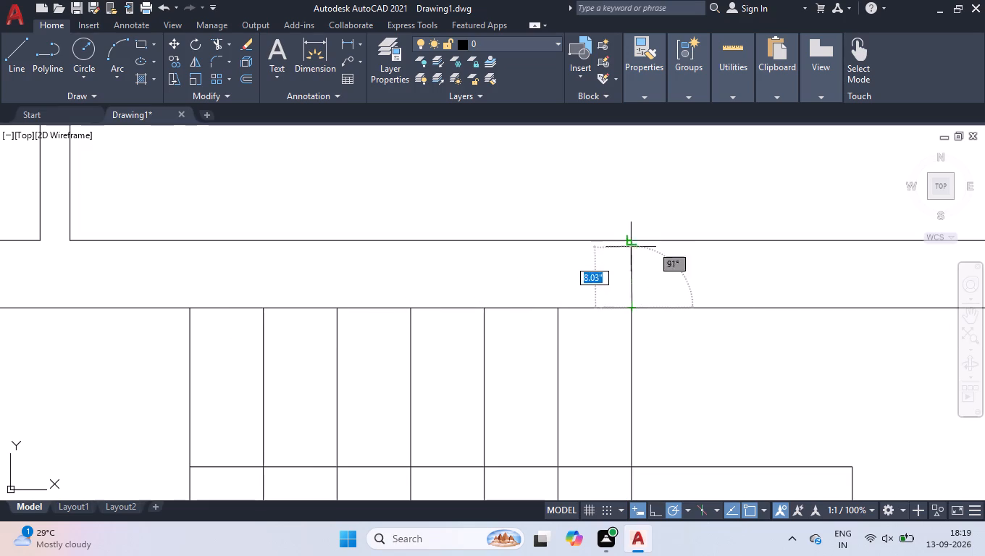
click(636, 243)
key(space)
Offset the new vertical line across the wall 4' to the left to mark the opening's other side.
text(OFF)
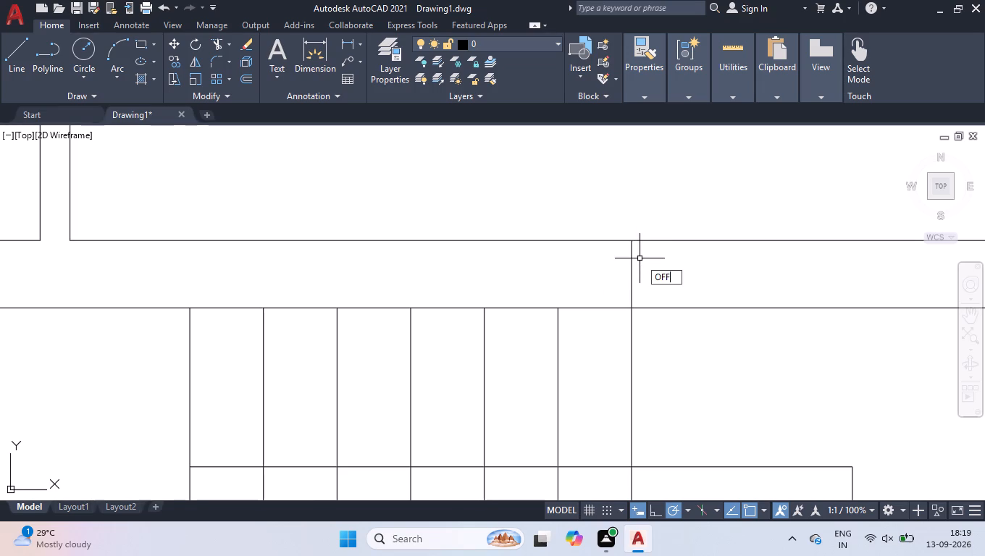
key(Return)
text(4')
key(Return)
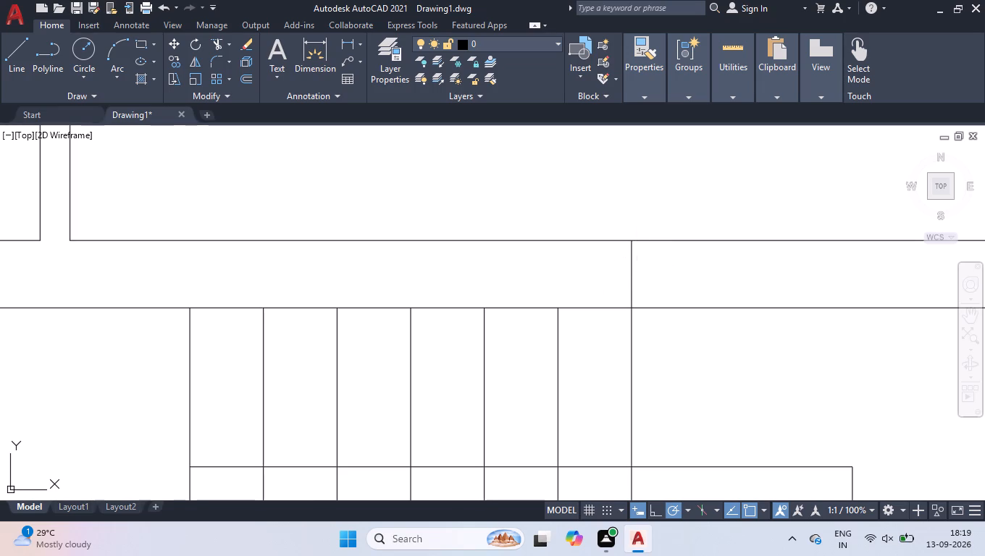
click(632, 261)
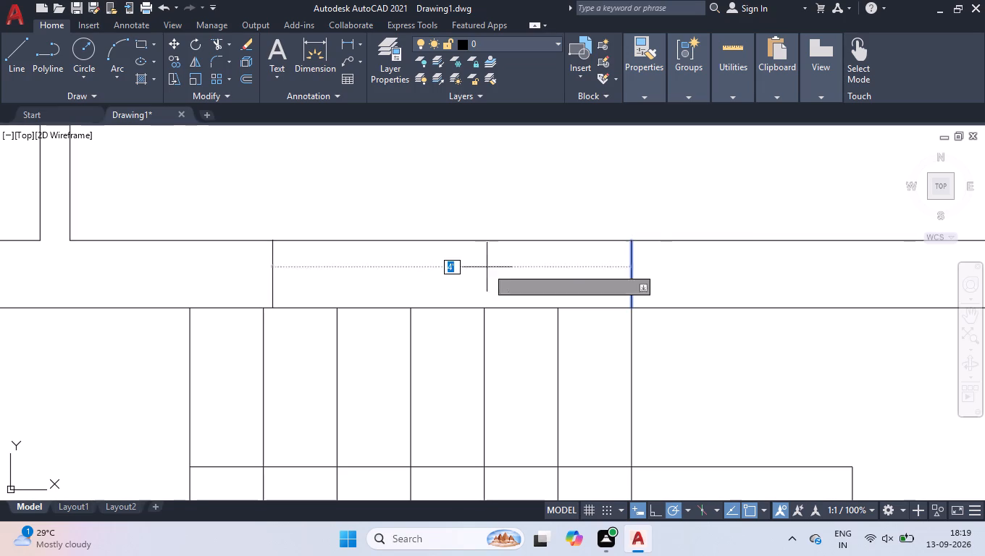
click(306, 282)
key(space)
Join the midpoints of the two opening lines above the staircase with a horizontal line.
text(L)
key(Return)
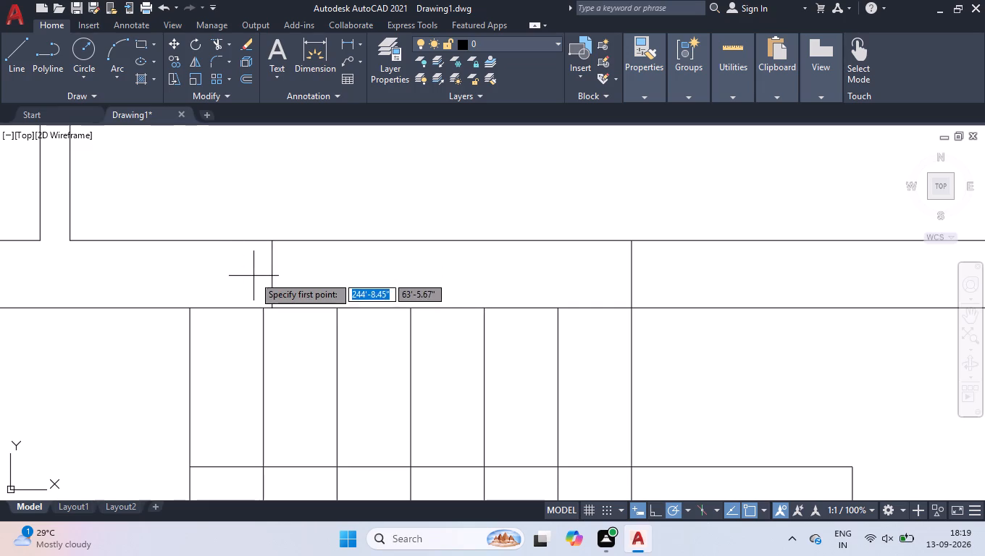
click(275, 277)
click(635, 275)
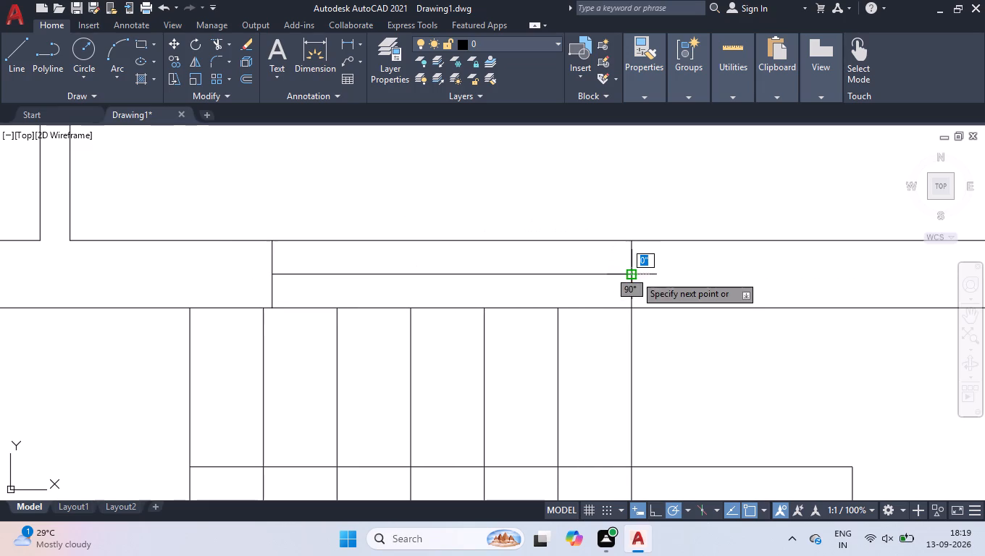
key(space)
Turn on ortho mode.
click(655, 514)
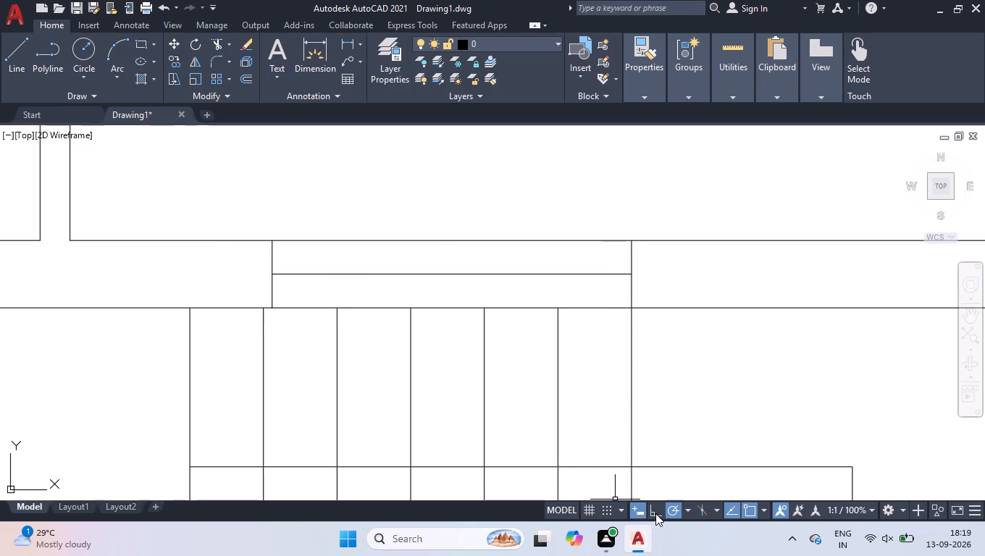
Extend the four lines of the two lower partition walls up to the upper line of the horizontal wall.
scroll(471, 271, down, 4)
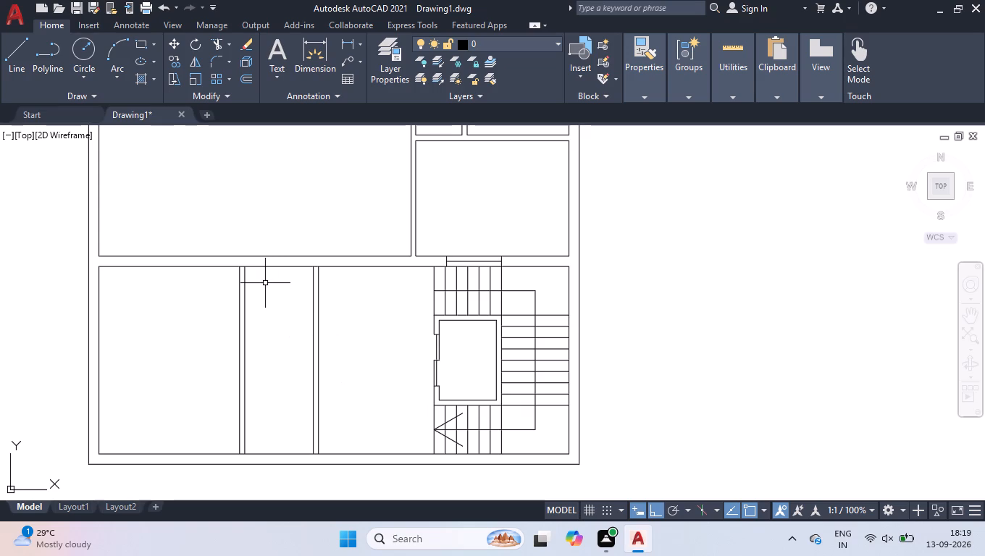
text(EX)
key(Return)
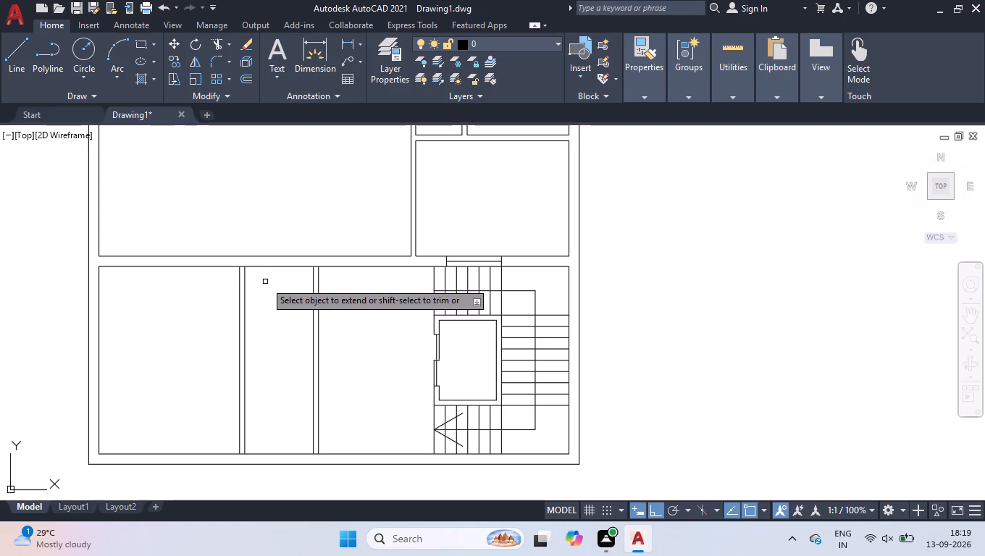
click(333, 285)
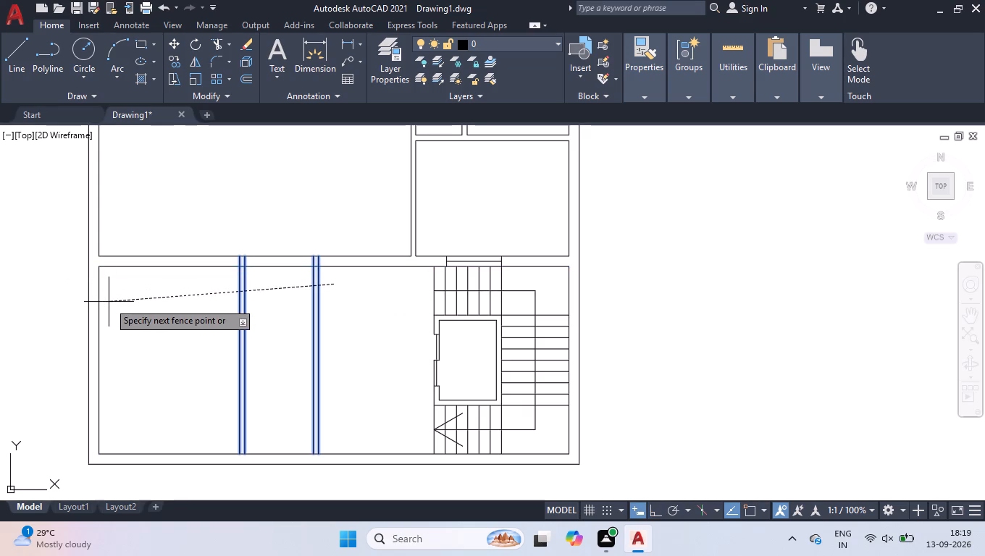
click(112, 303)
key(space)
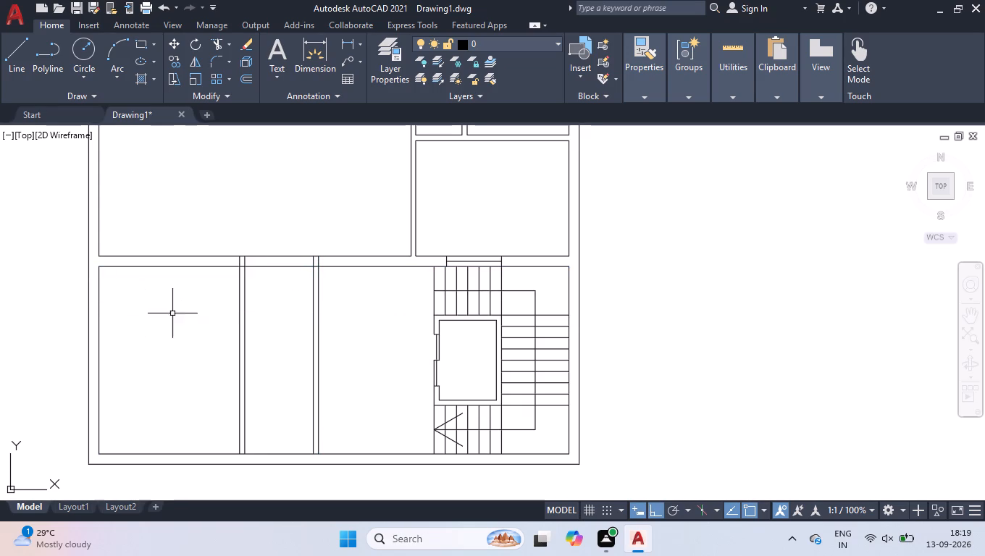
Trim the bottom outer wall's inner line between the two faces of each lower partition wall.
scroll(281, 423, up, 3)
scroll(281, 423, down, 3)
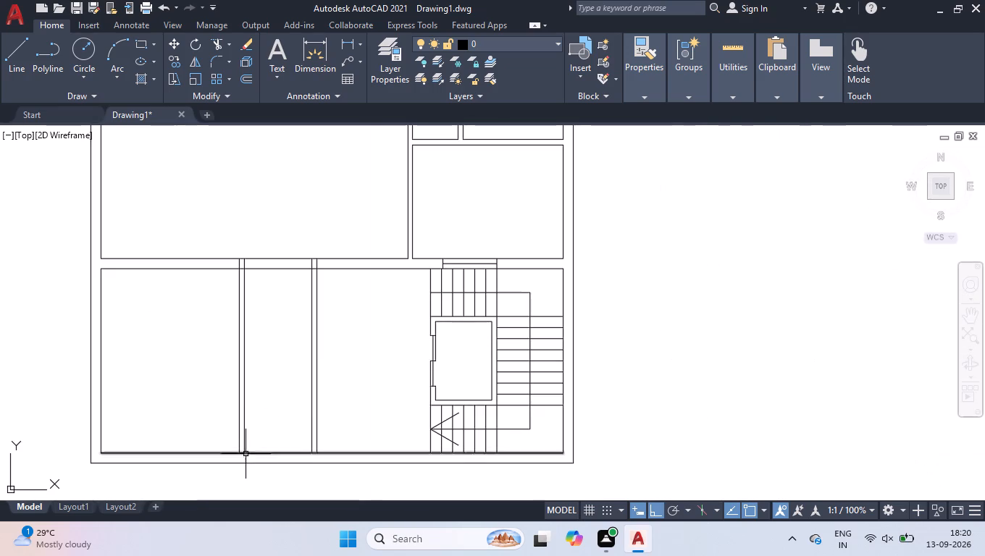
scroll(251, 463, up, 3)
text(TR)
key(Return)
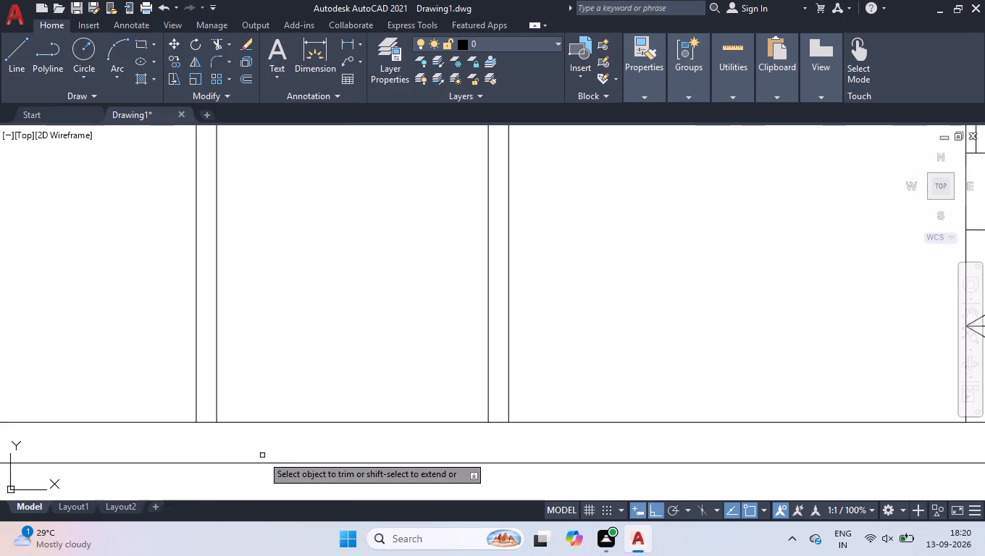
click(199, 421)
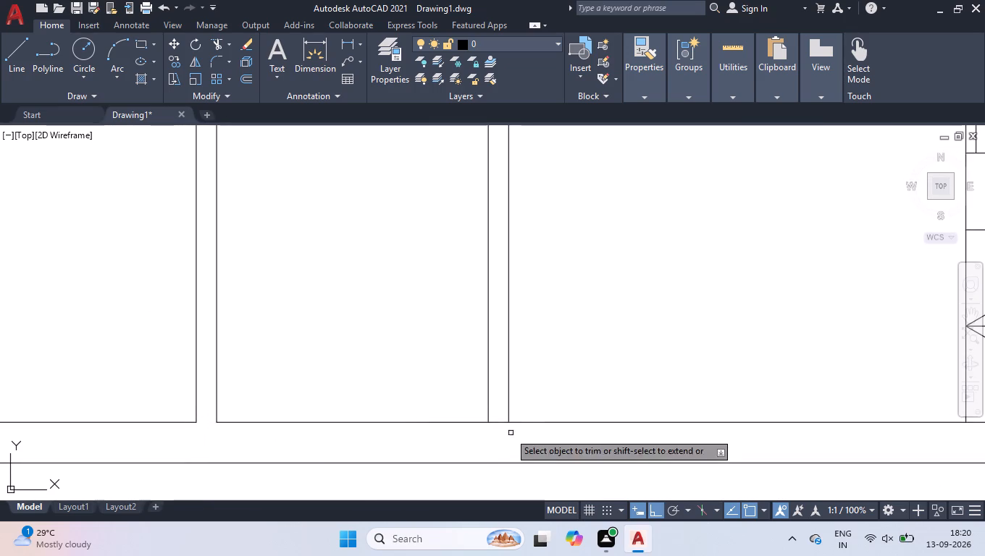
click(493, 421)
key(space)
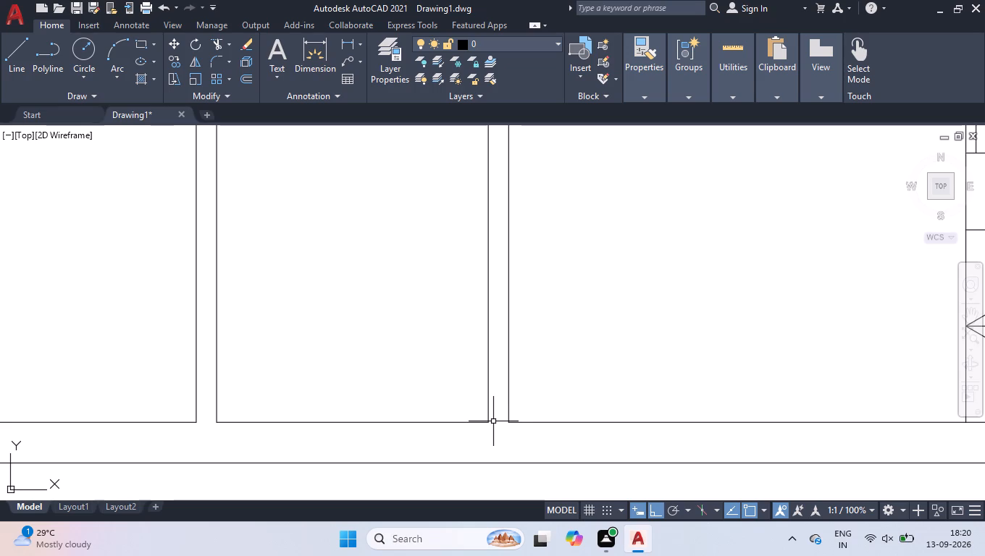
Draw a vertical line across the bottom outer wall from the midpoint of the narrow middle room's lower edge.
key(l)
key(Return)
click(353, 421)
click(353, 460)
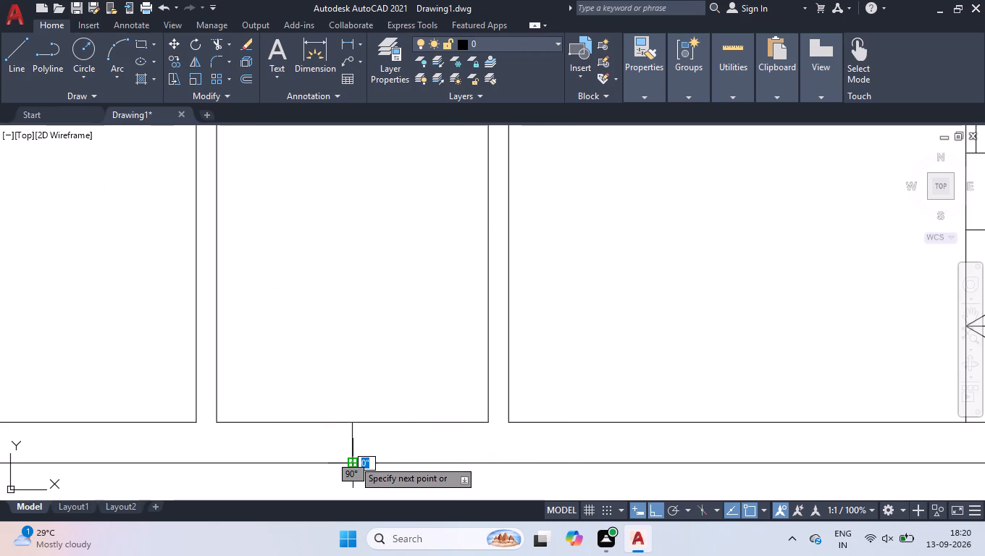
key(space)
Move the vertical line across the bottom wall 1' to the right.
drag(332, 401, 347, 434)
click(369, 486)
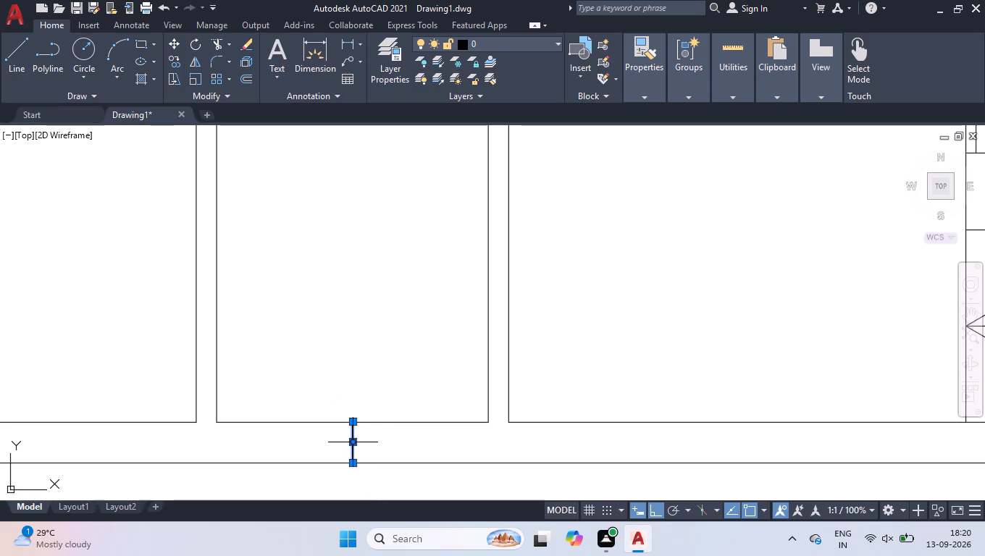
click(356, 444)
text(1')
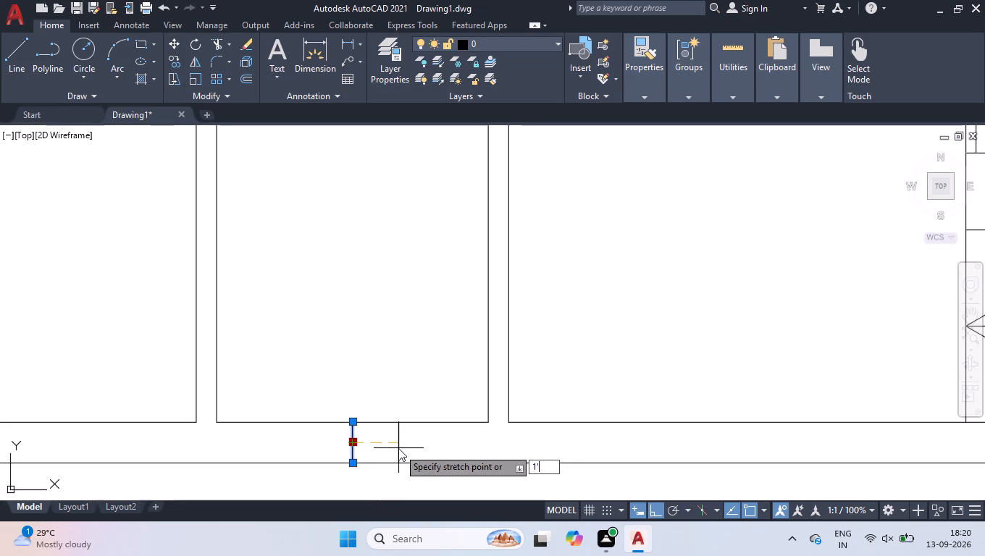
key(Return)
Offset the moved vertical line 2' to the left to form the opening's other side.
text(OFF)
key(Return)
text(2')
key(Return)
click(338, 450)
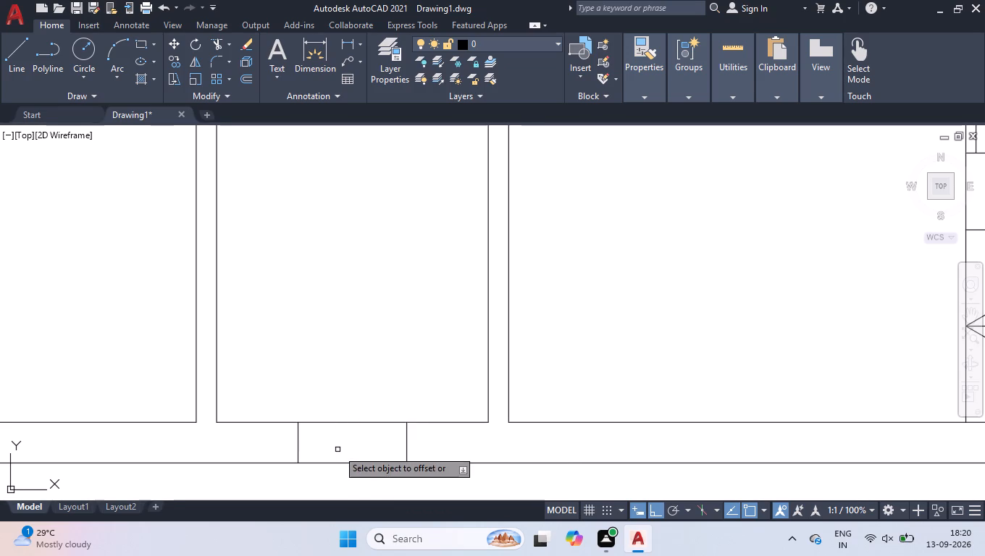
key(space)
Join the midpoints of the two opening lines below the middle room with a horizontal line.
text(L)
key(Return)
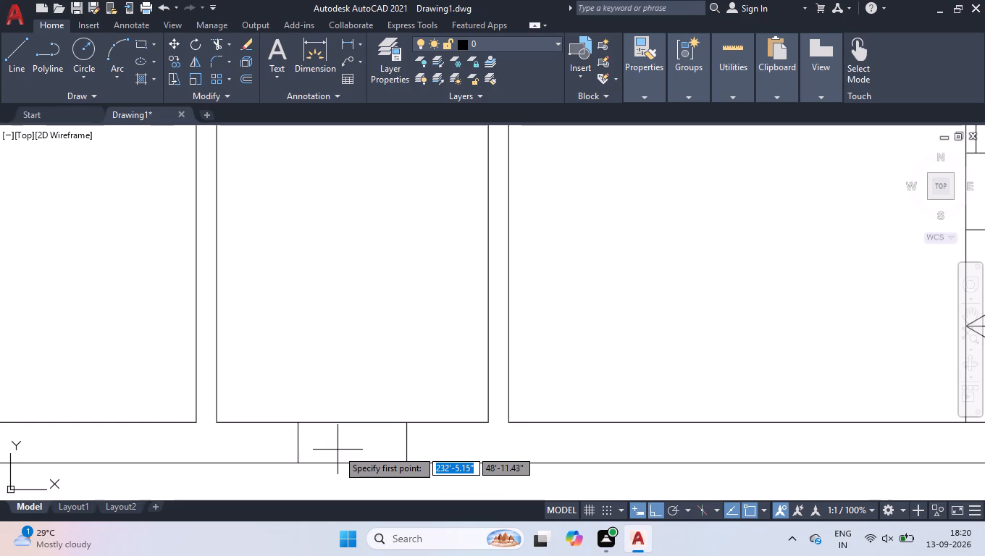
click(406, 442)
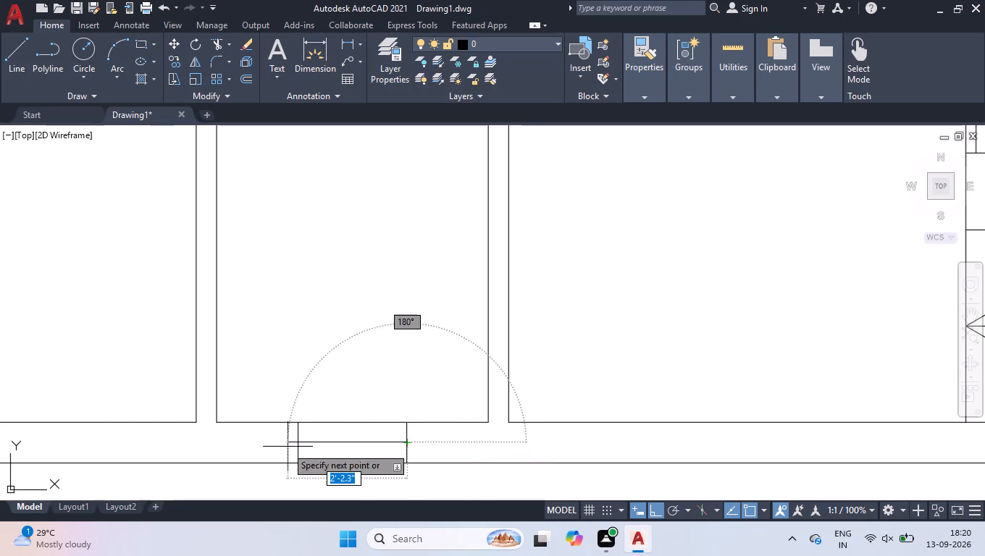
click(300, 445)
key(Return)
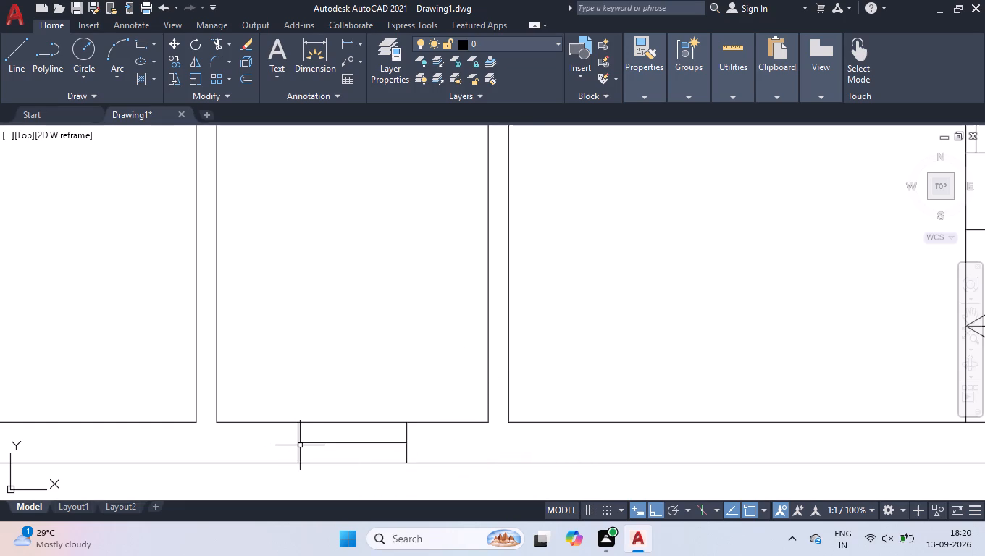
Draw two vertical lines across the bottom outer wall below the lower-left room, about 3'9" apart, as the opening's sides.
scroll(363, 452, down, 1)
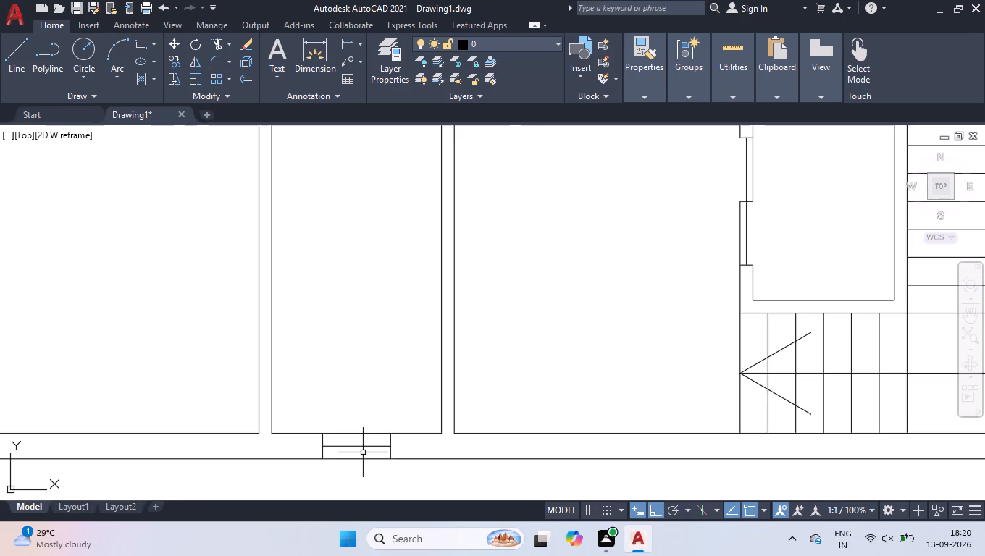
scroll(363, 452, down, 2)
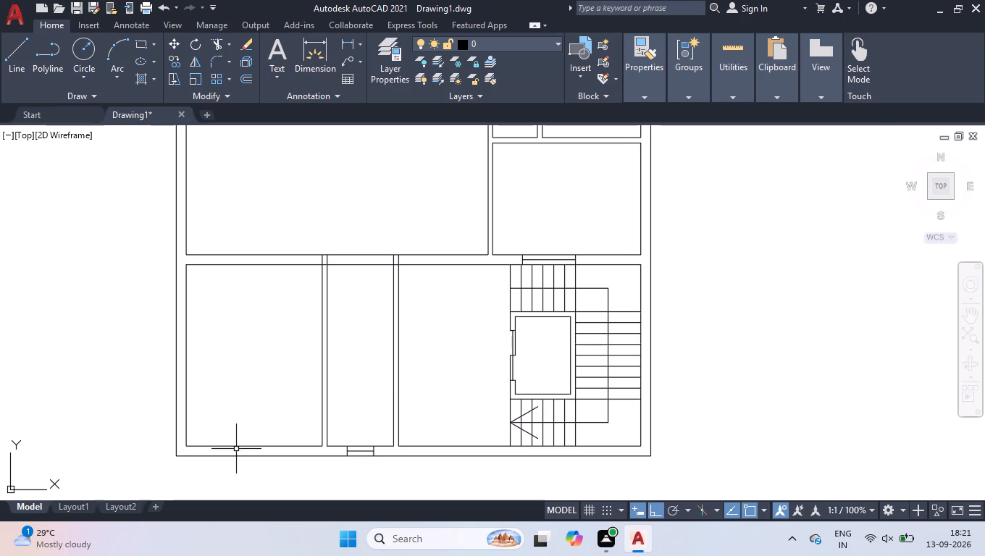
scroll(234, 447, up, 2)
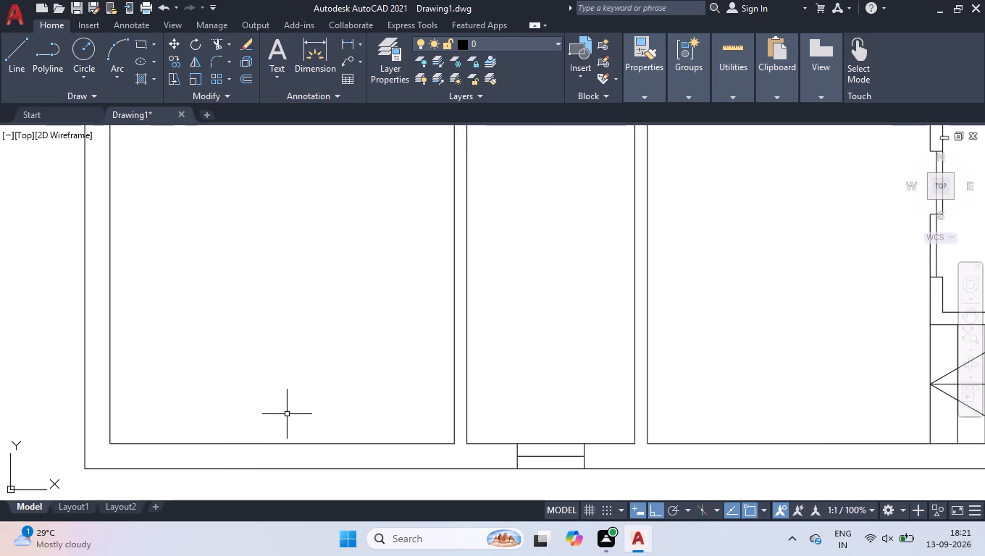
key(l)
key(Return)
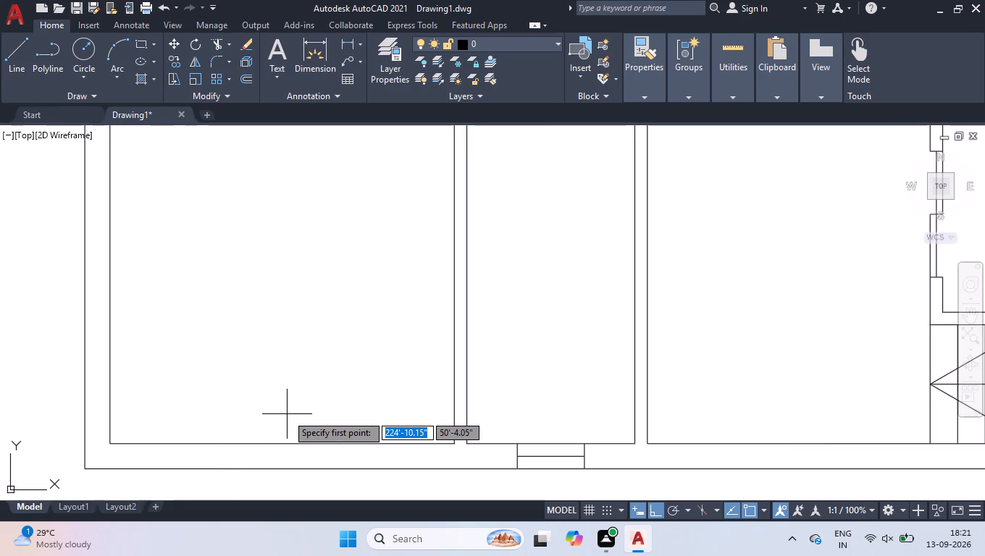
click(346, 444)
click(348, 473)
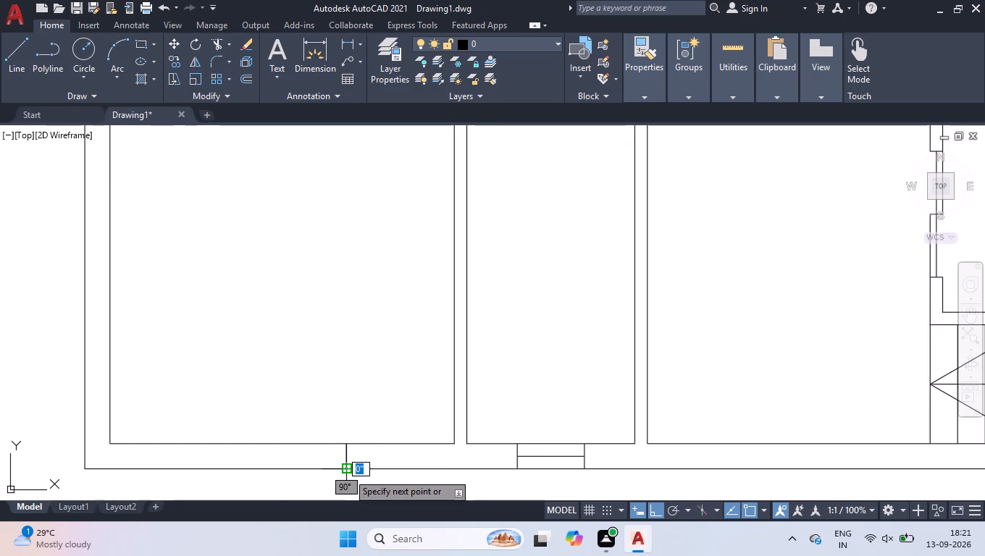
key(space)
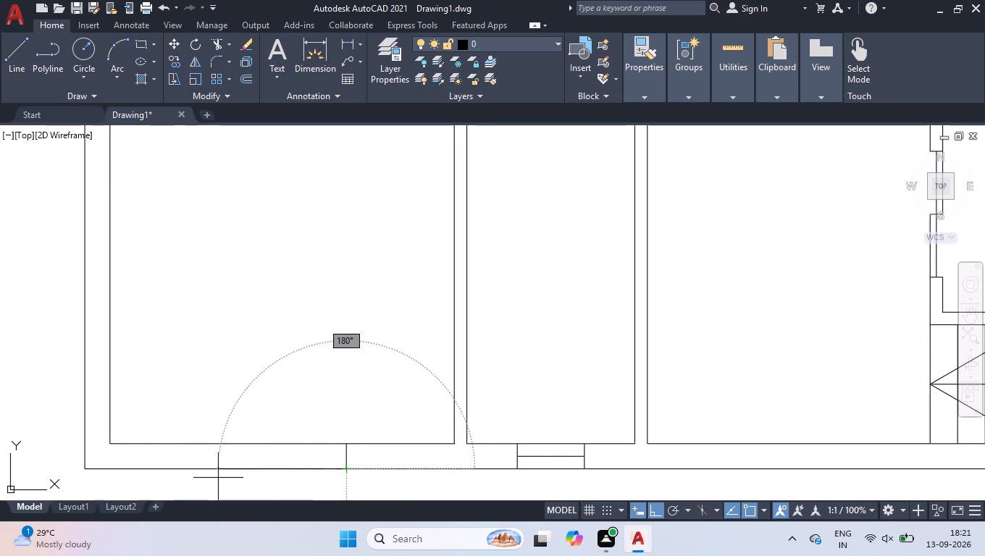
key(space)
click(218, 444)
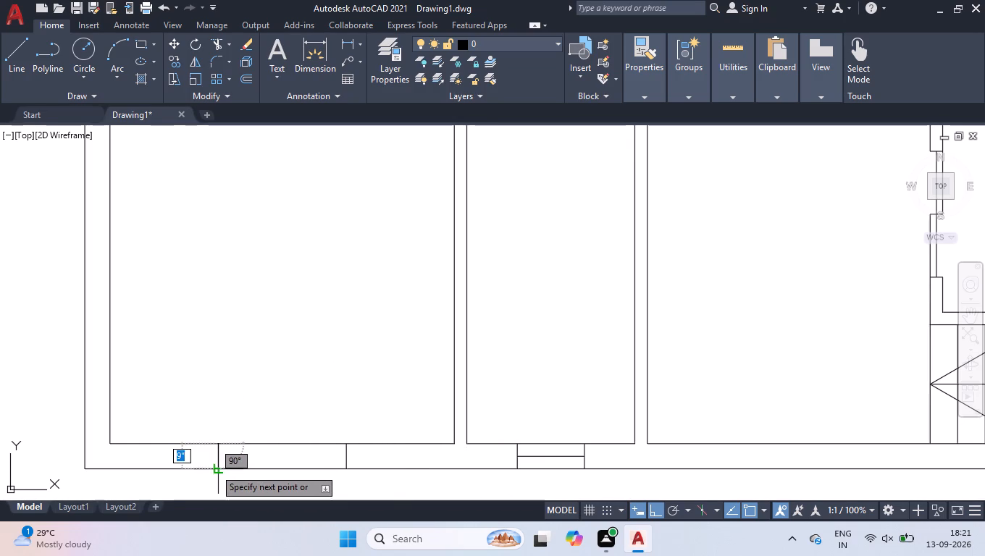
click(217, 468)
key(space)
Join the midpoints of the two opening lines below the lower-left room with a horizontal line.
key(space)
scroll(222, 458, up, 2)
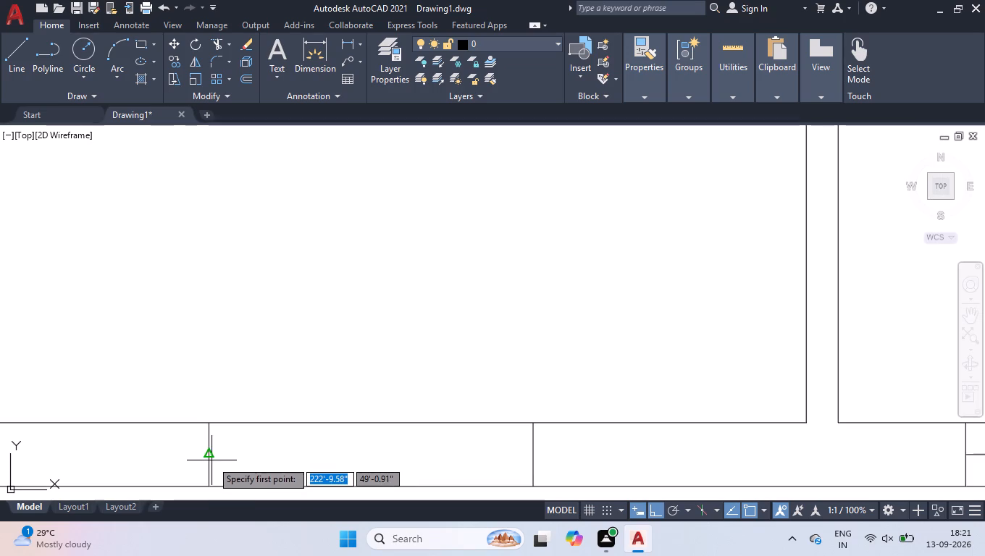
click(210, 456)
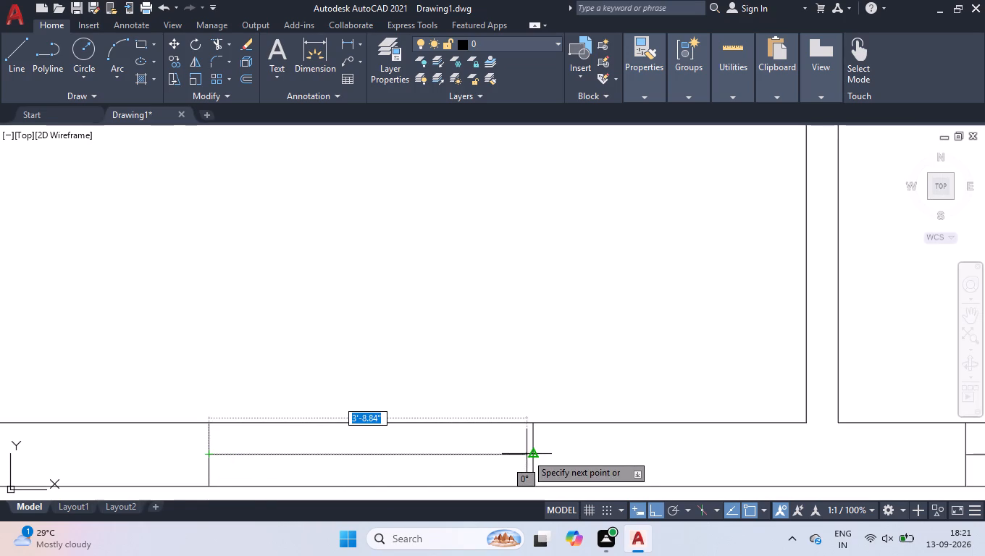
click(529, 455)
key(space)
scroll(430, 439, down, 4)
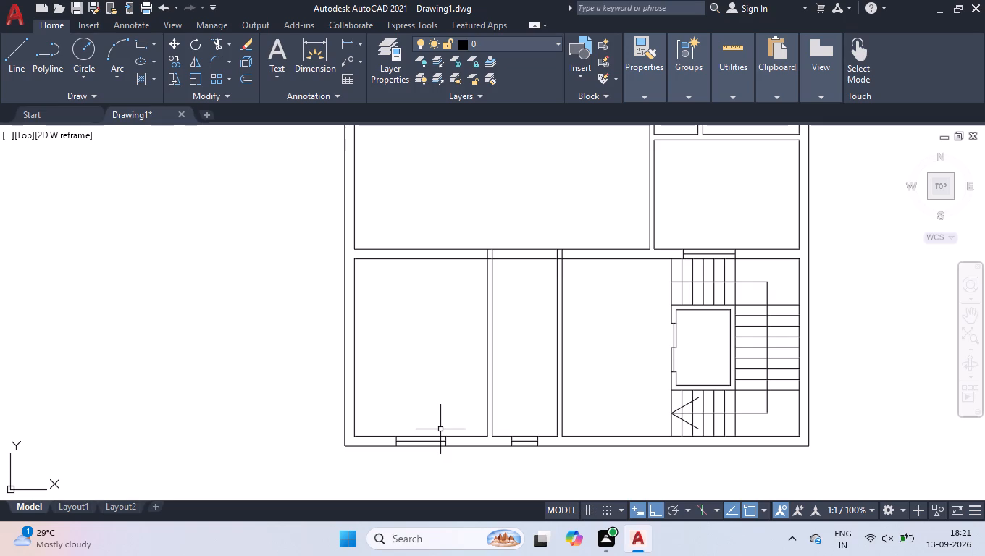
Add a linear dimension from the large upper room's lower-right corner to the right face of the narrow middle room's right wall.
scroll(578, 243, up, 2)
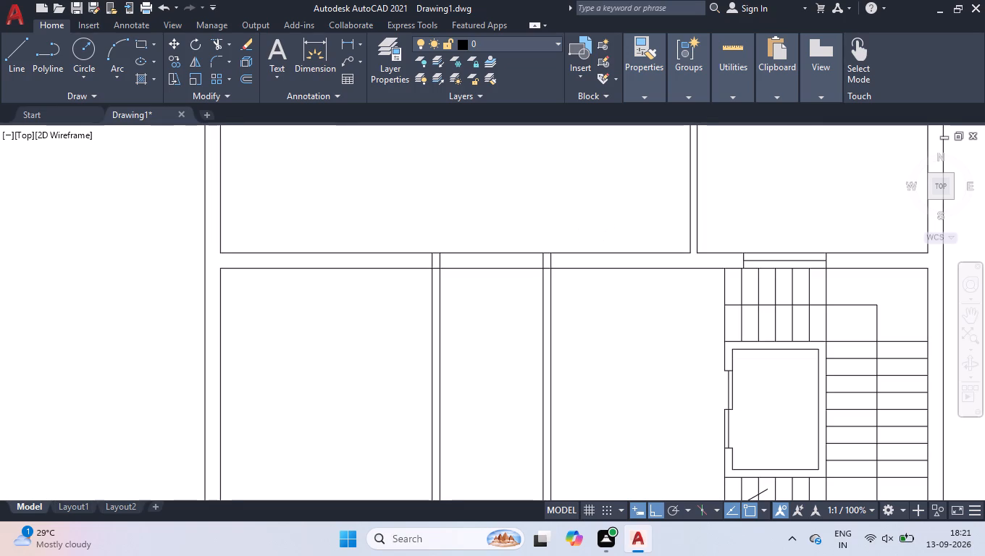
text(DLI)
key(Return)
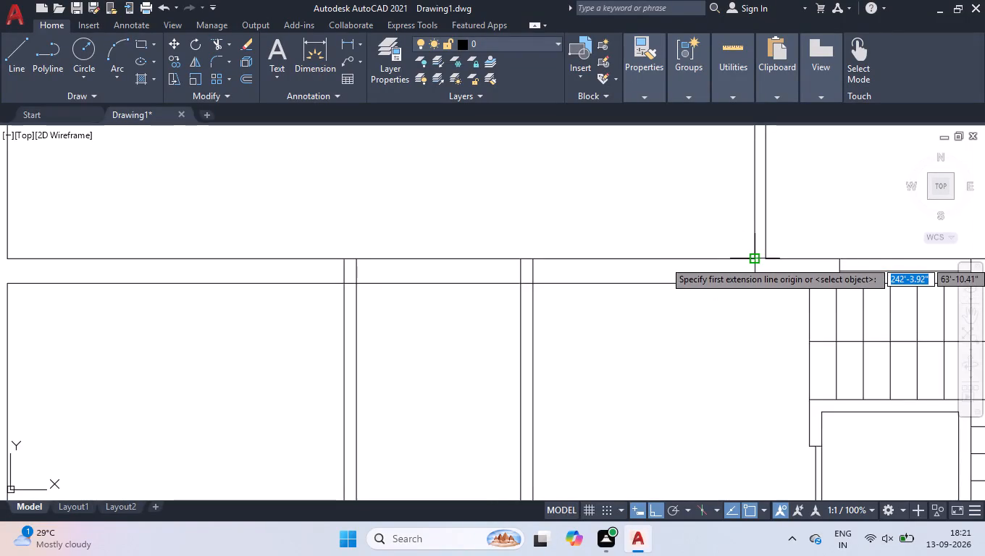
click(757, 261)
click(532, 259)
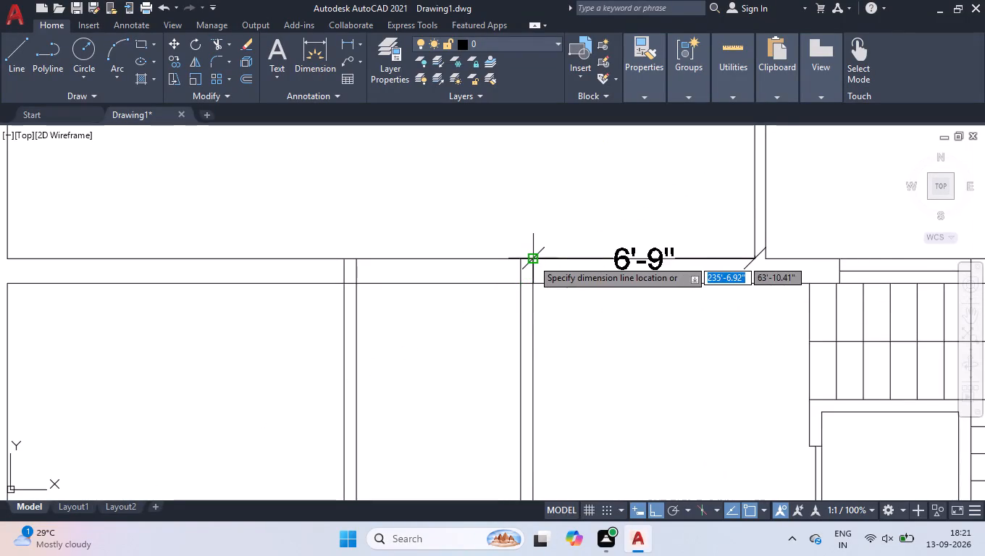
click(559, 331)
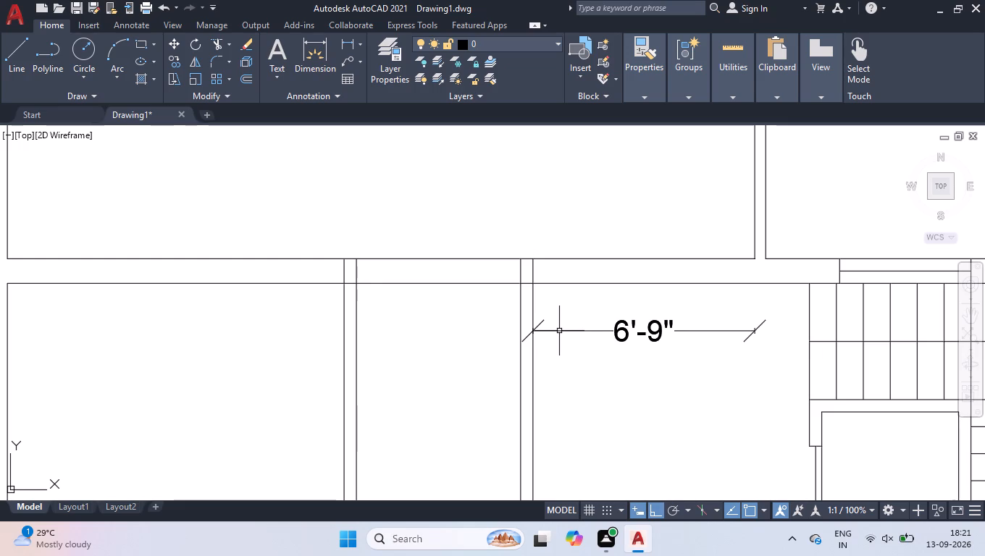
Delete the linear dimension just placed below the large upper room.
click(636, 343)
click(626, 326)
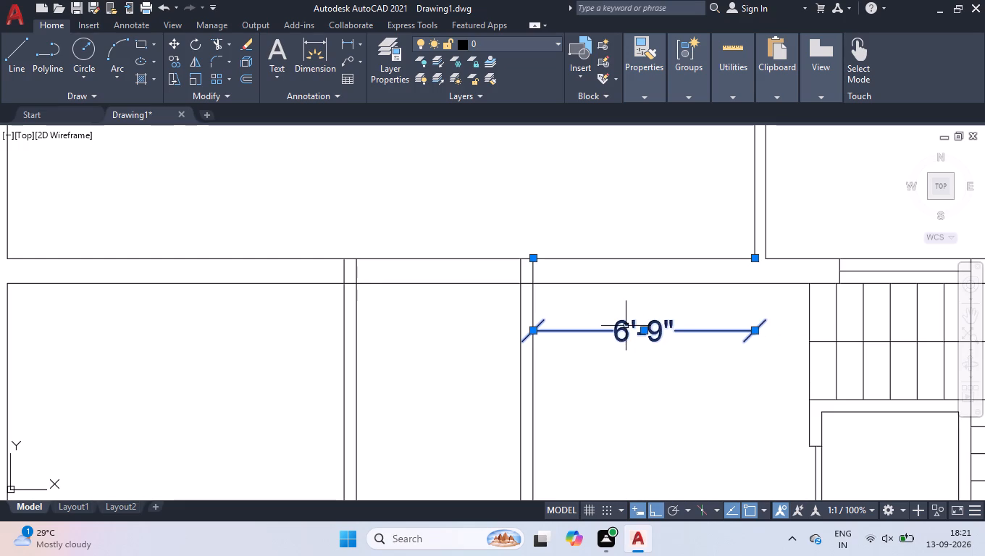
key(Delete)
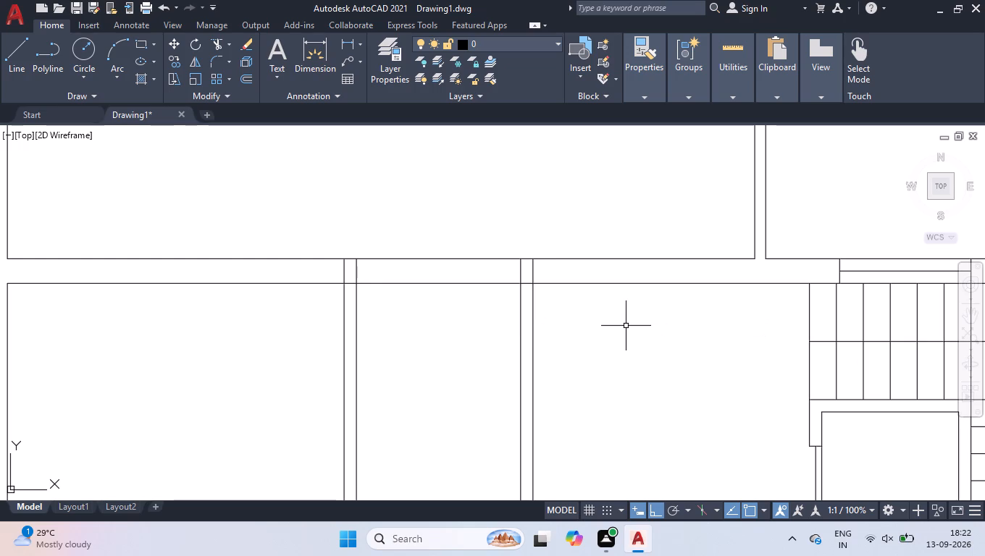
Draw a vertical line across the central horizontal wall, in line with the right face of the narrow middle room's right wall.
key(l)
key(Return)
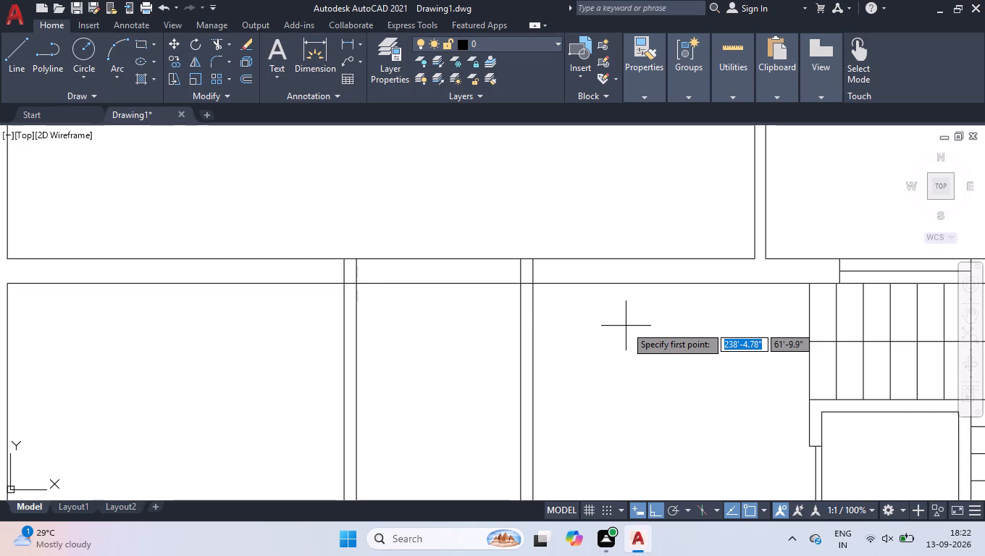
click(535, 284)
click(536, 259)
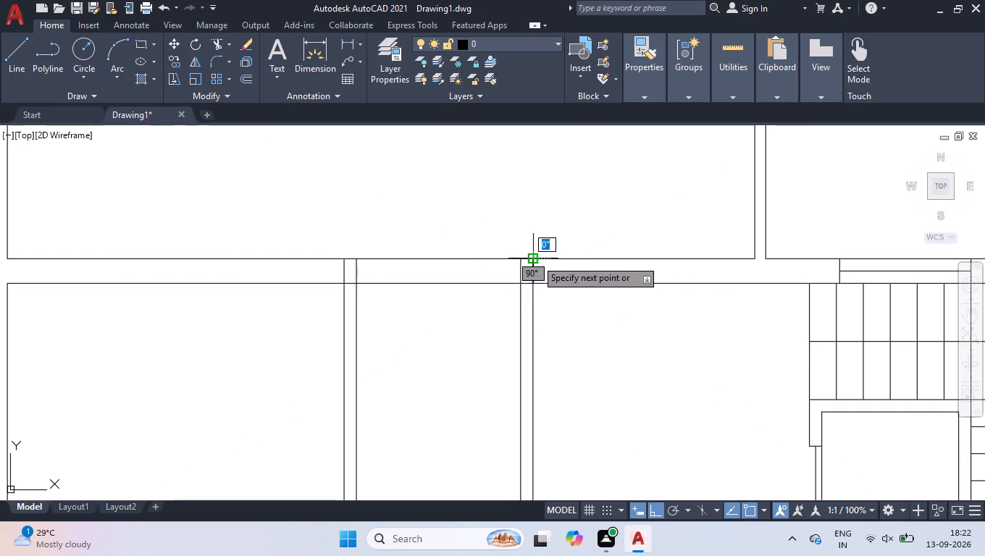
key(Return)
Move the new vertical line across the central wall 1" to the right.
click(529, 256)
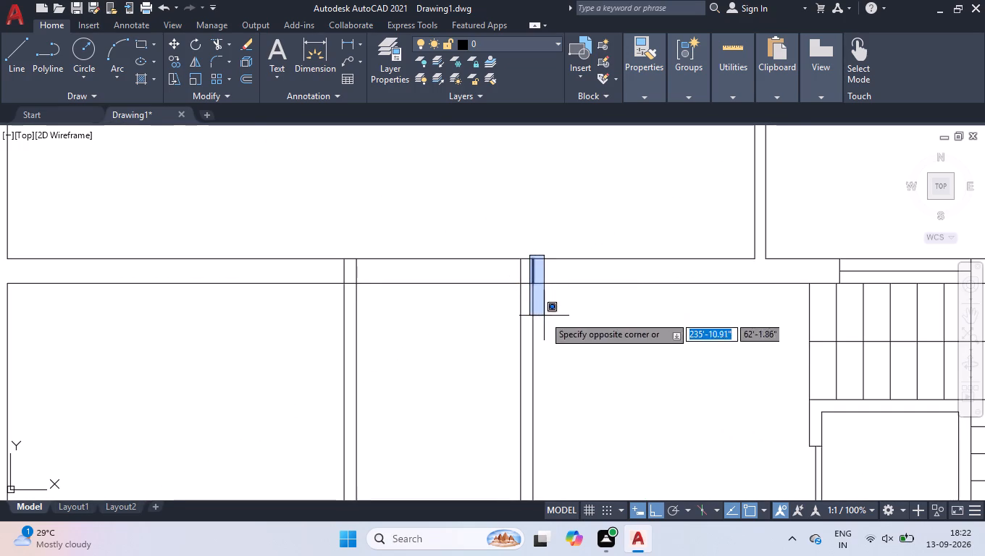
click(544, 316)
scroll(539, 276, up, 1)
click(527, 267)
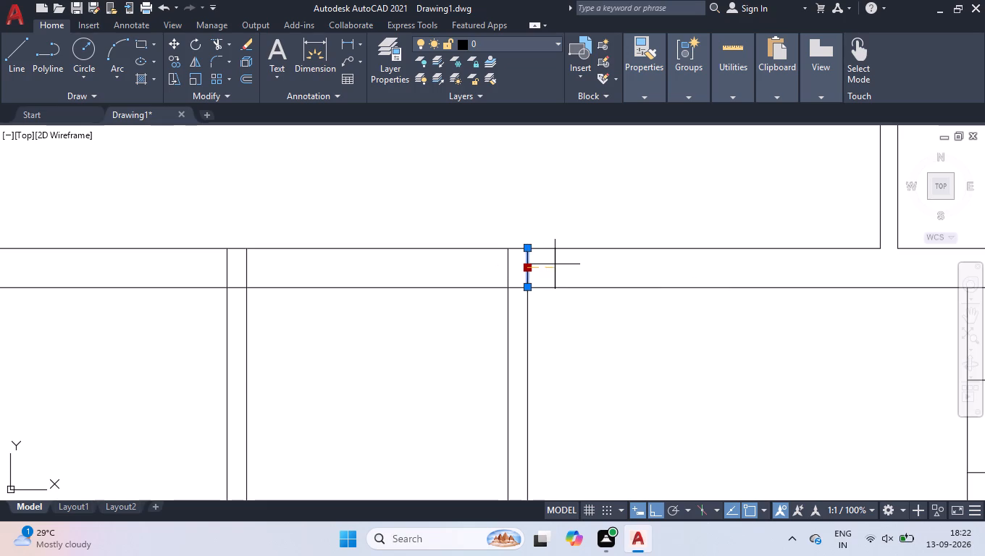
key(1)
key(Return)
key(space)
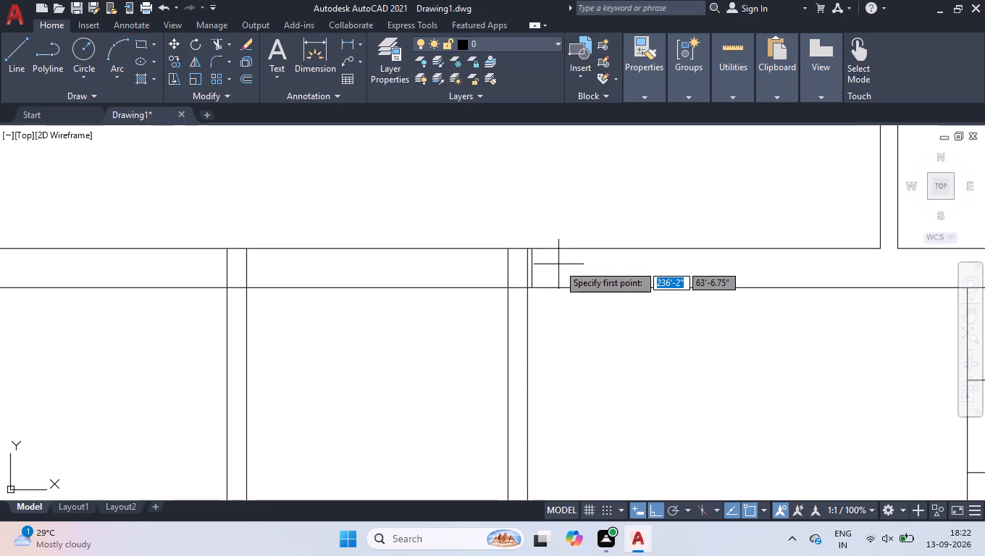
key(space)
key(space)
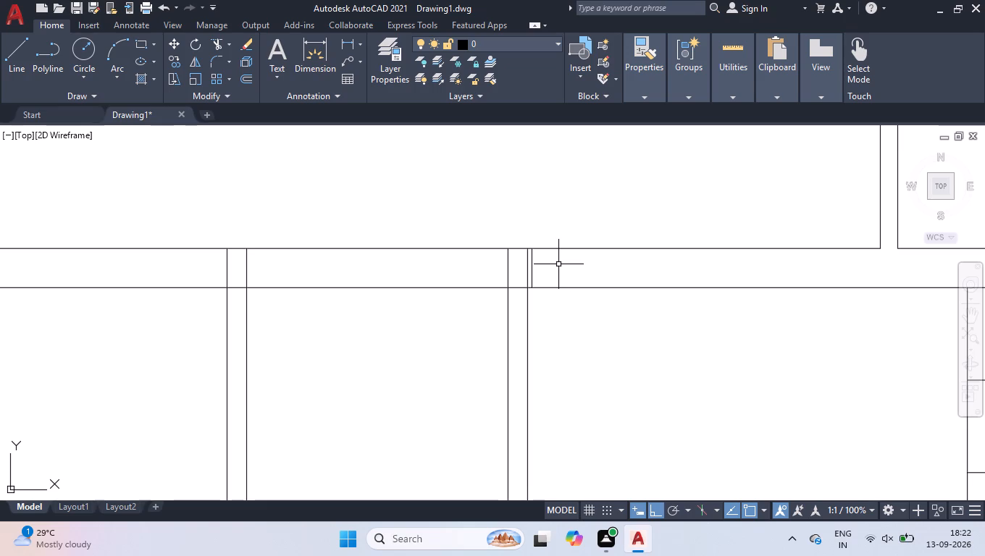
Trim the right-face stub and the horizontal wall segment where the middle room's right wall meets the central wall.
text(TR)
key(Return)
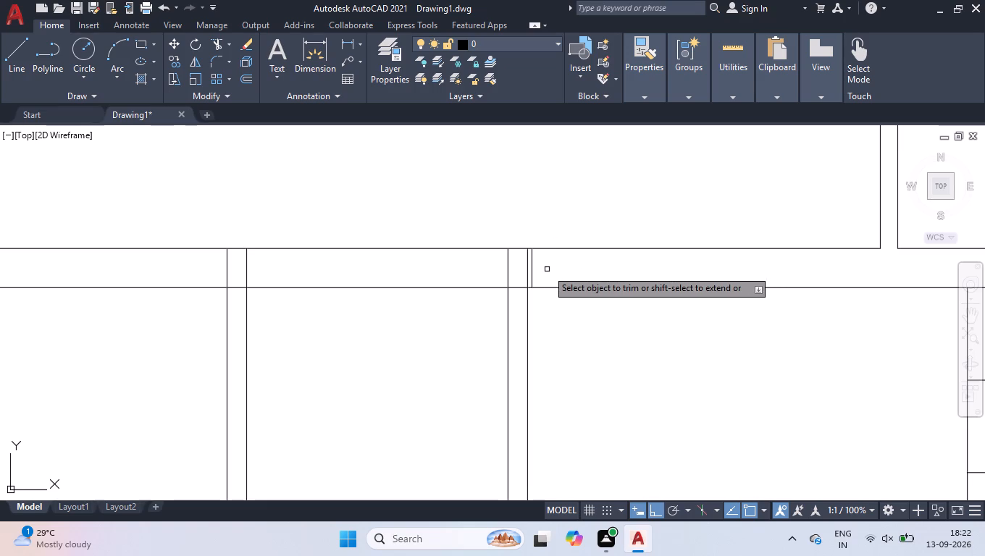
click(527, 277)
click(520, 279)
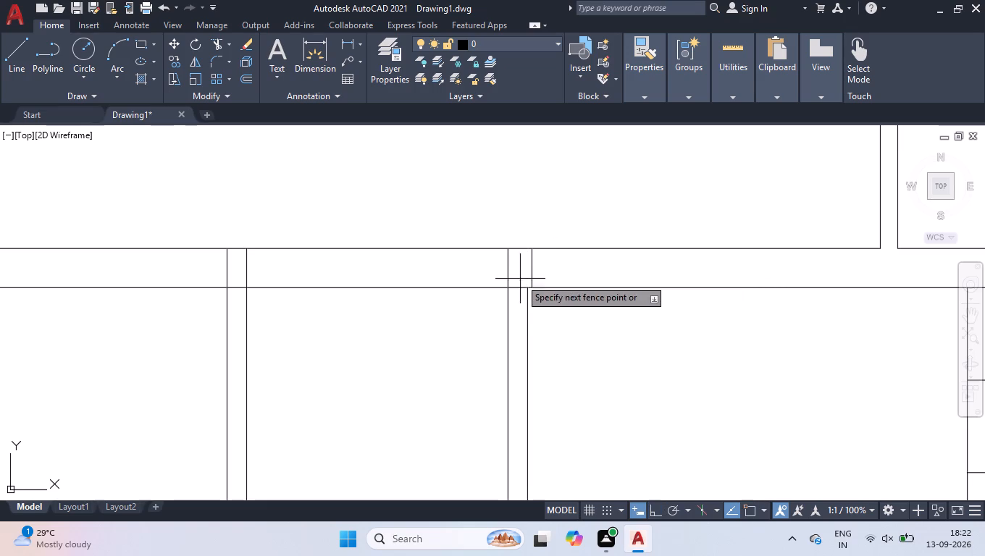
click(519, 296)
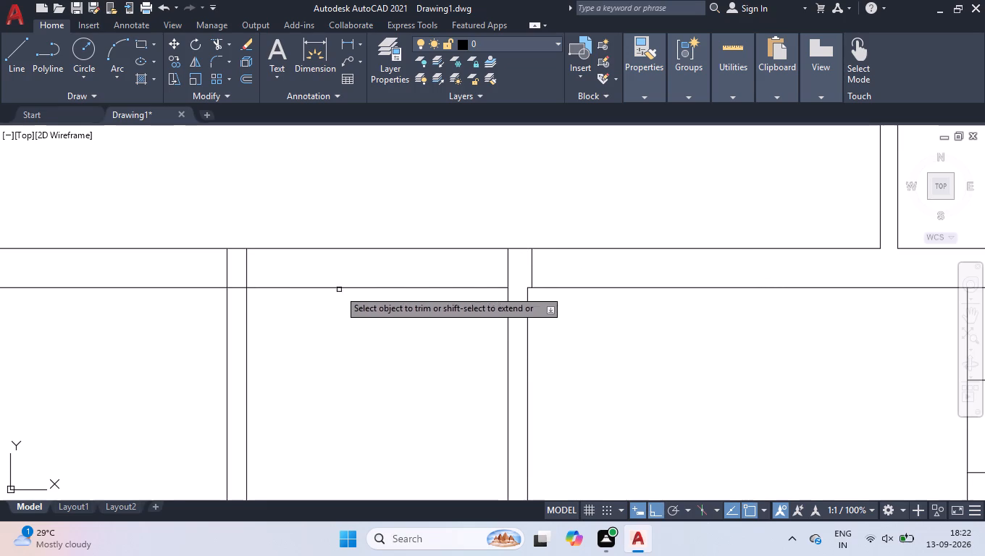
Trim both vertical stubs and the horizontal segment where the middle room's left wall meets the central wall.
click(256, 271)
click(245, 268)
click(242, 274)
click(232, 304)
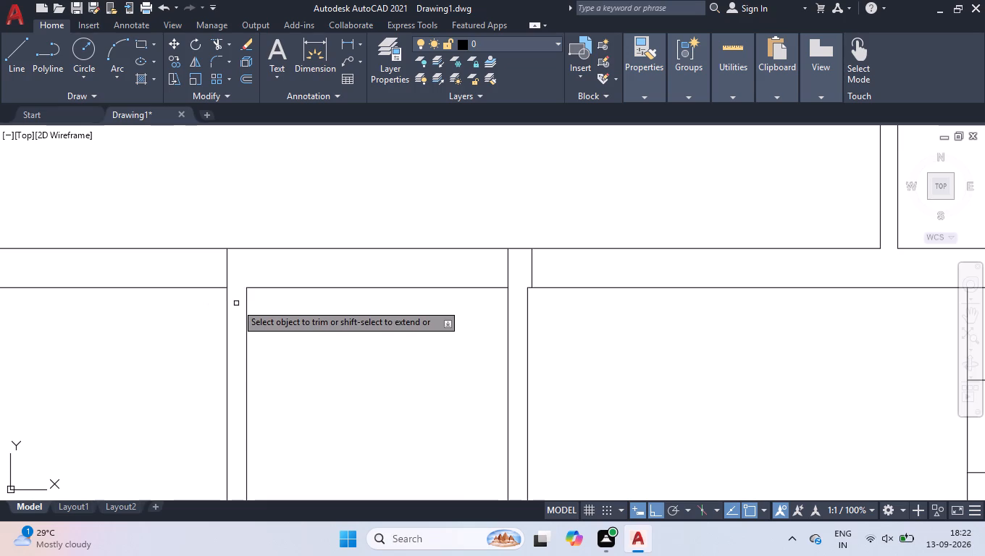
scroll(321, 291, down, 3)
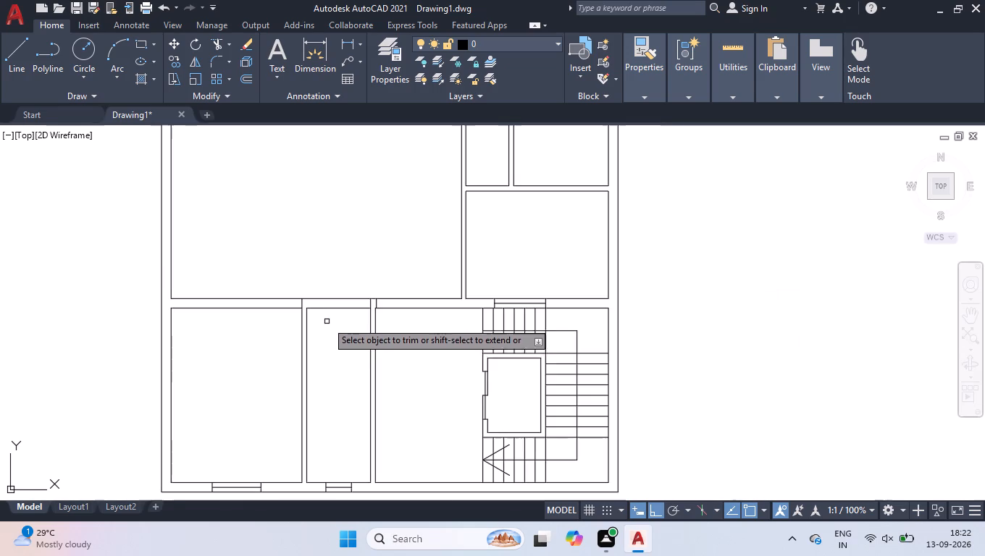
scroll(290, 303, up, 4)
click(326, 301)
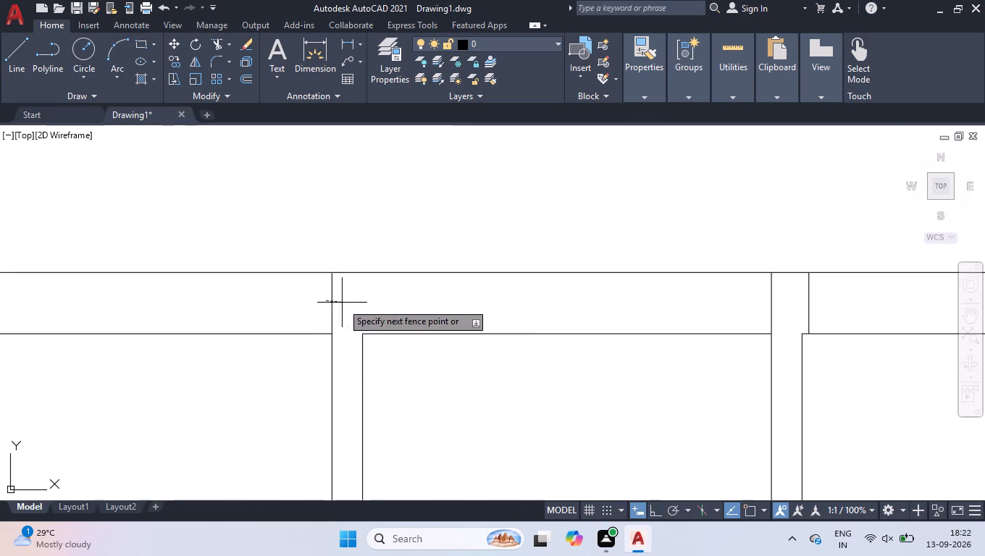
click(361, 303)
key(Return)
Draw a vertical line across the central wall from the lower-left room's upper-right corner.
key(l)
key(Return)
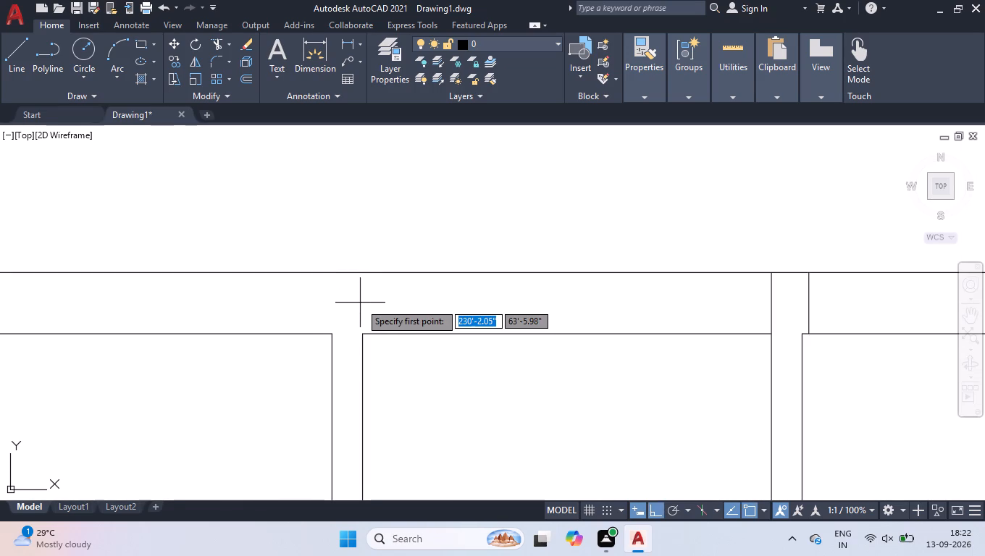
click(332, 334)
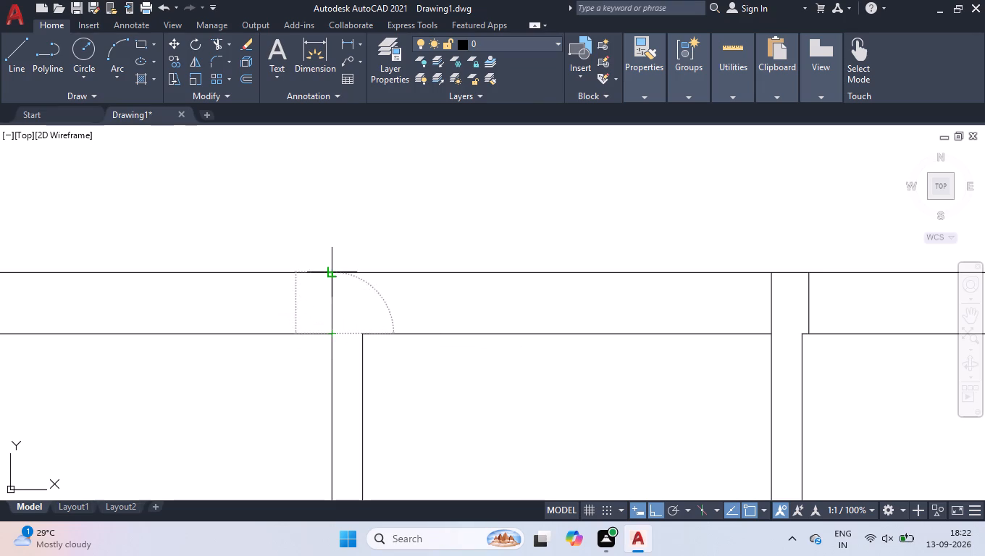
click(330, 274)
key(Return)
Move the vertical line above the lower-left room's upper-right corner 1" to the left.
click(313, 253)
click(355, 359)
click(330, 303)
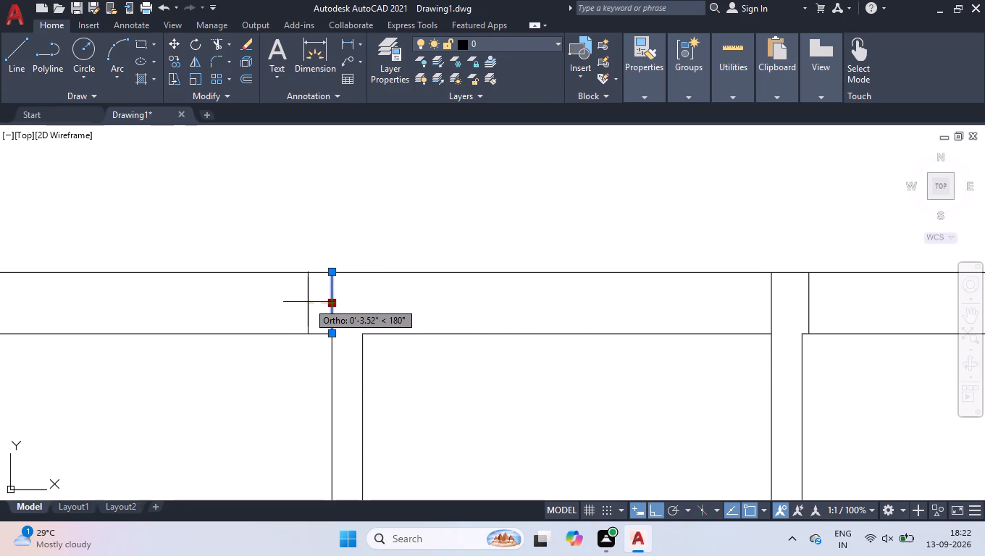
key(1)
key(Return)
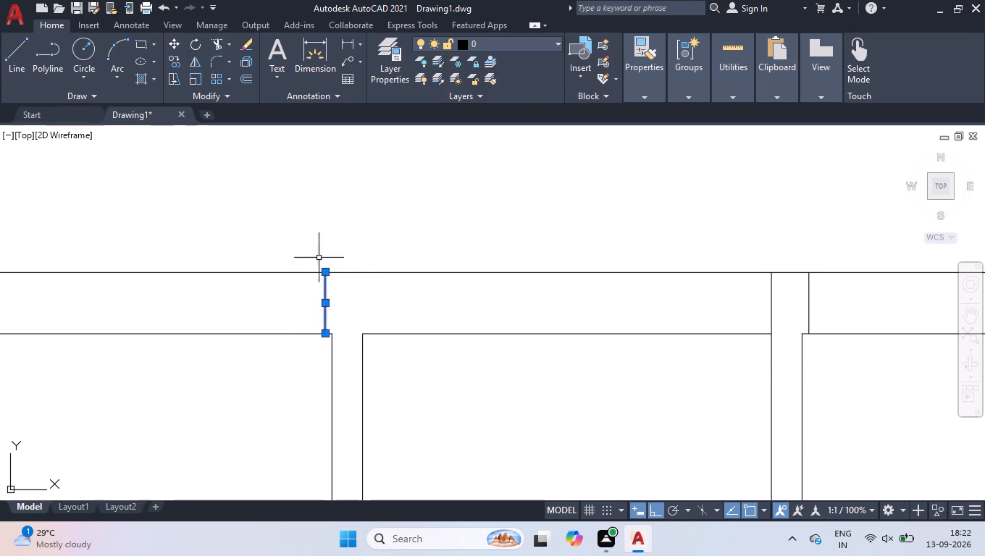
right_click(290, 224)
click(369, 412)
scroll(317, 258, down, 1)
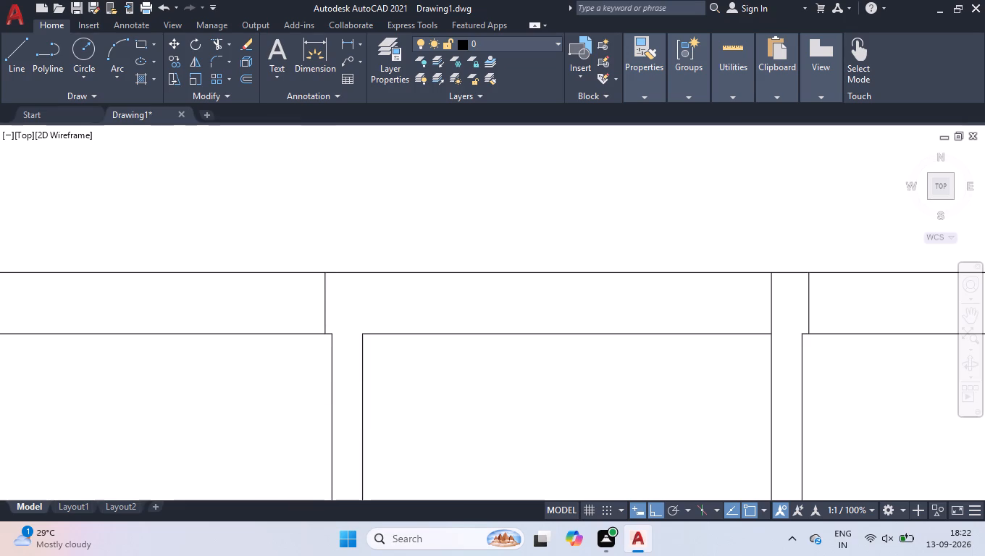
Offset the bottom inner wall line of the narrow middle room 8' upward.
scroll(333, 262, down, 2)
scroll(377, 308, down, 1)
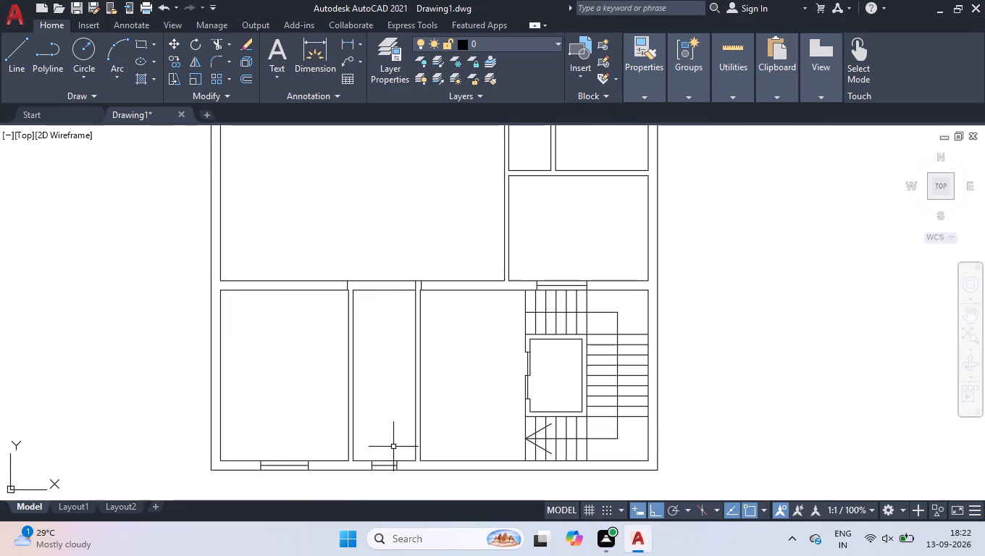
scroll(393, 447, up, 1)
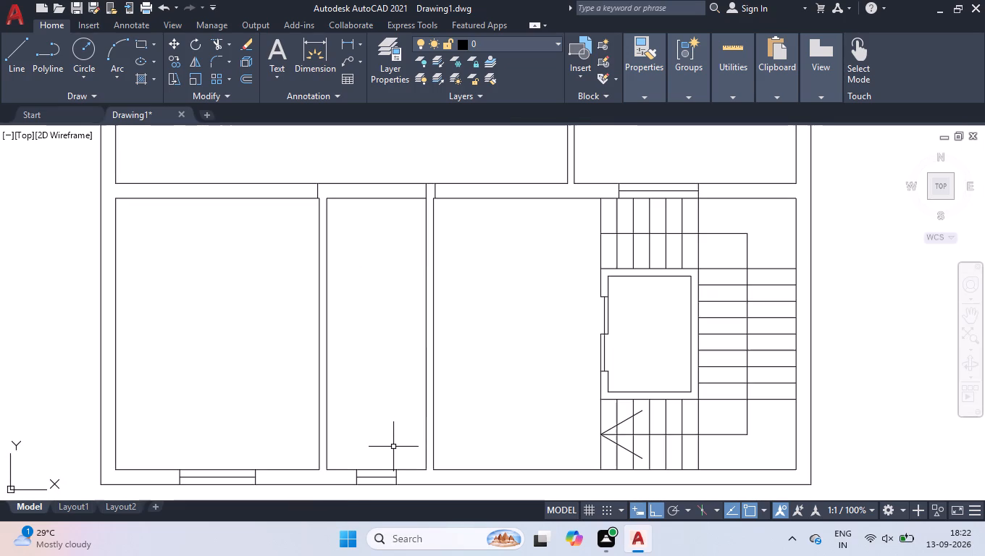
scroll(393, 447, up, 1)
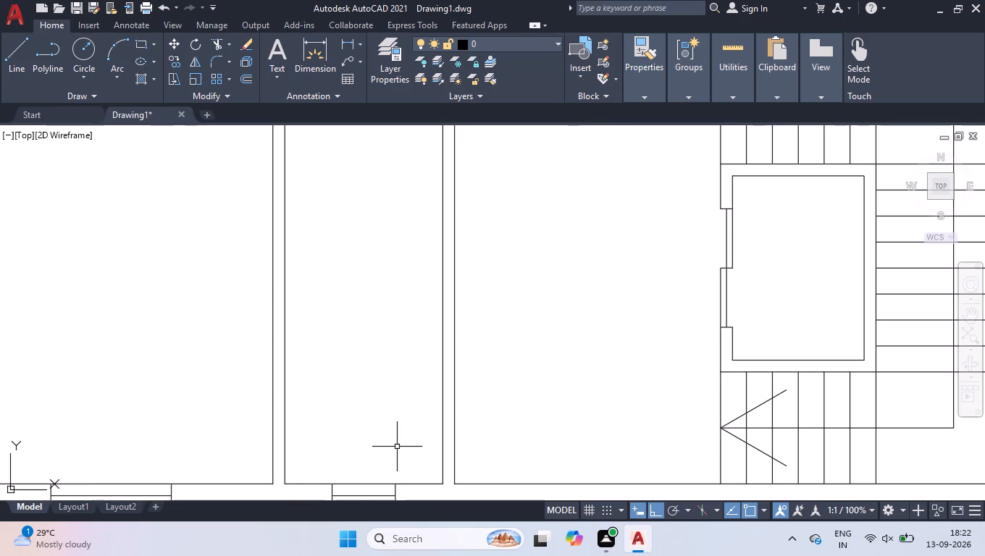
text(OFF)
key(Return)
text(8')
key(Return)
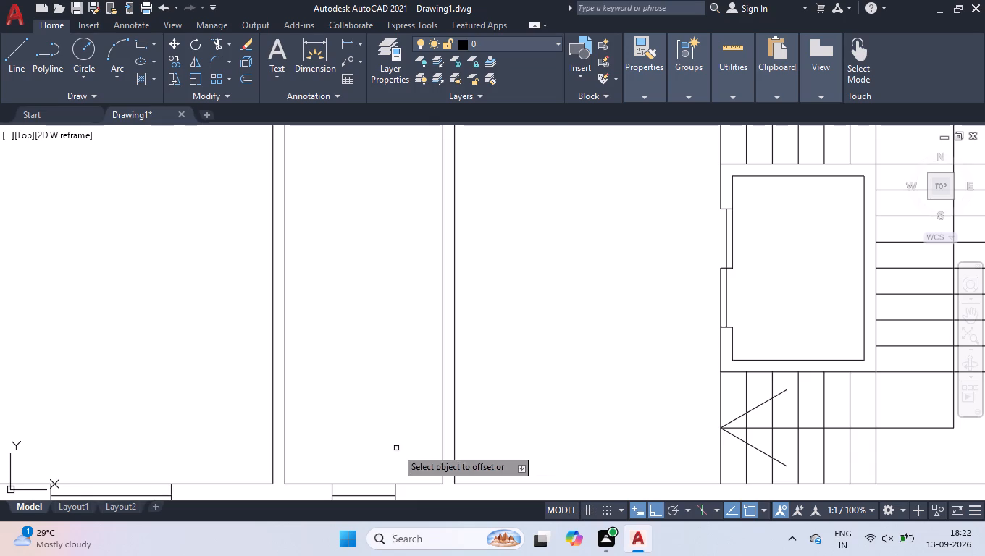
click(418, 484)
click(403, 403)
Offset the new horizontal line in the middle room 4.5" upward to form a partition wall.
scroll(403, 403, down, 2)
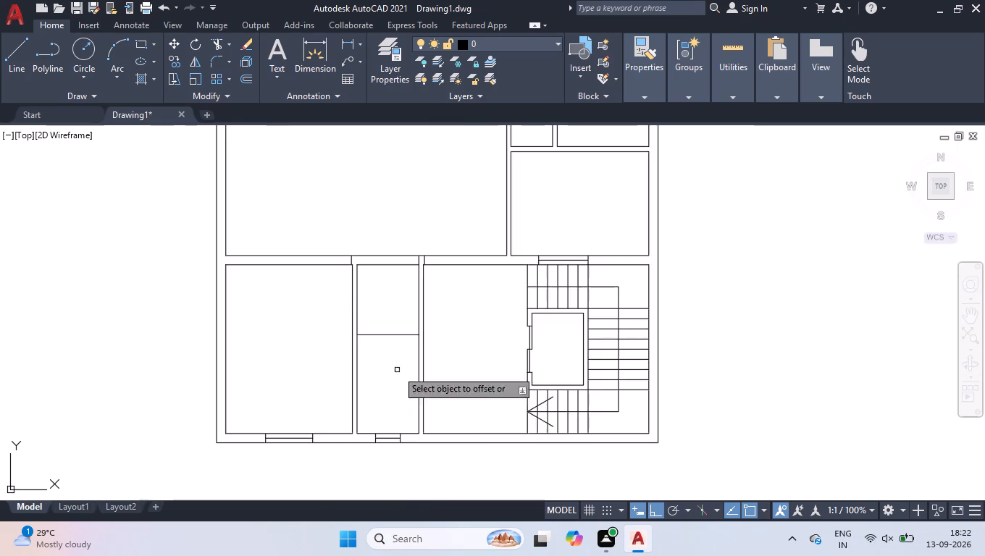
scroll(349, 272, up, 2)
click(431, 428)
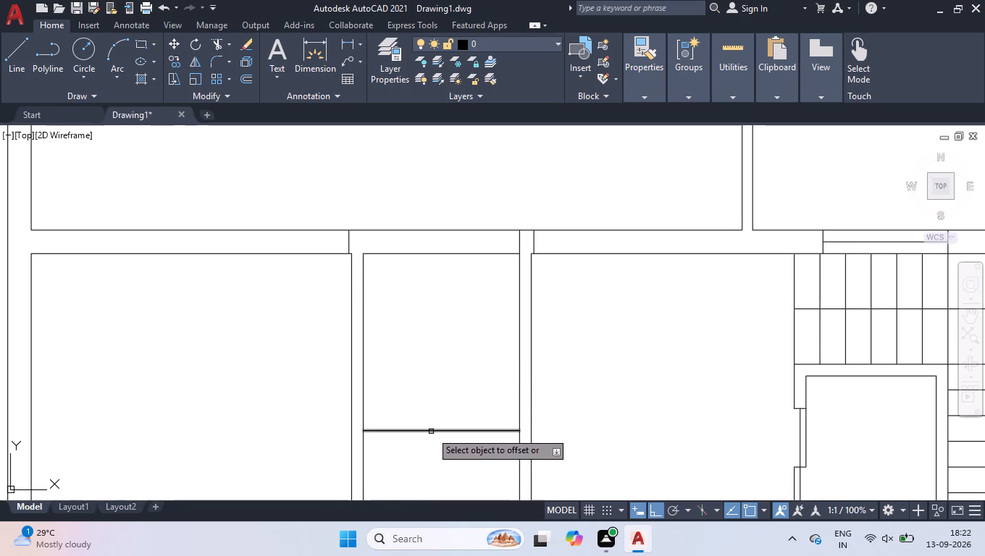
click(431, 431)
text(4.5)
key(Return)
key(Return)
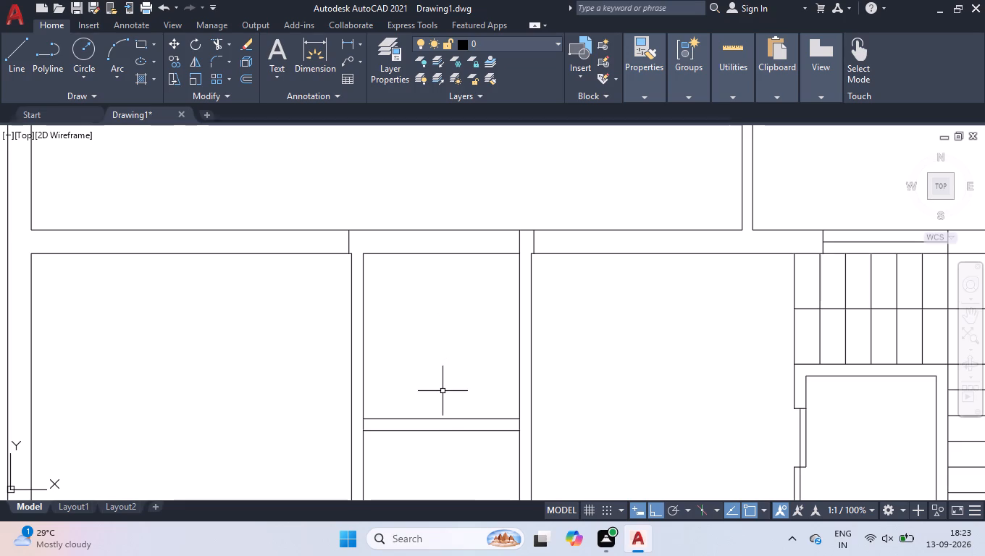
Extend both partition lines to the far face of the middle room's left wall.
text(EX)
key(space)
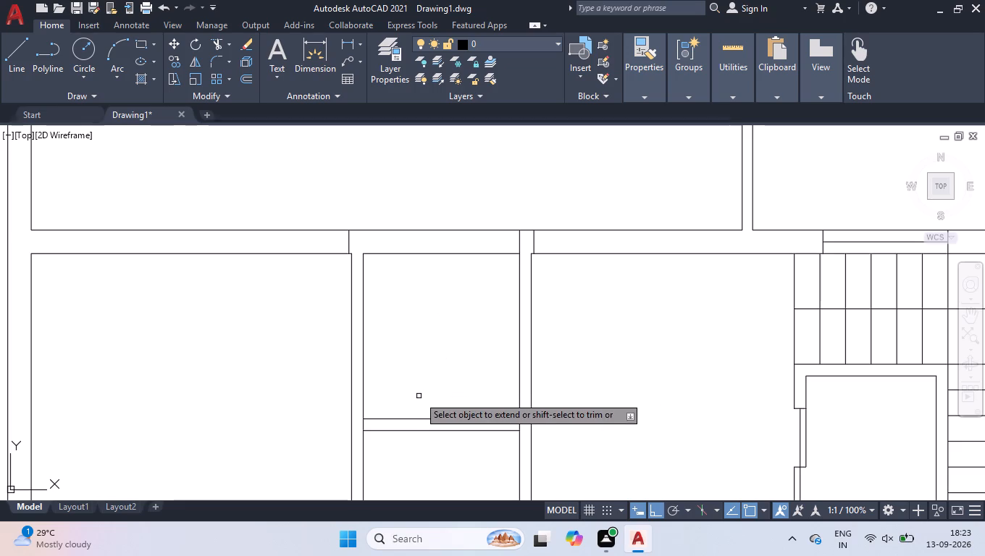
click(377, 405)
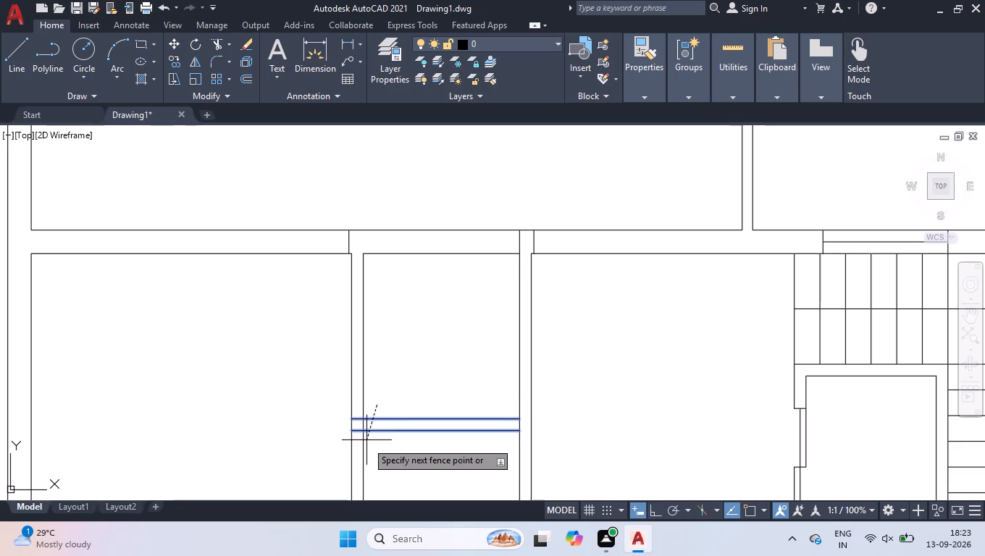
click(366, 445)
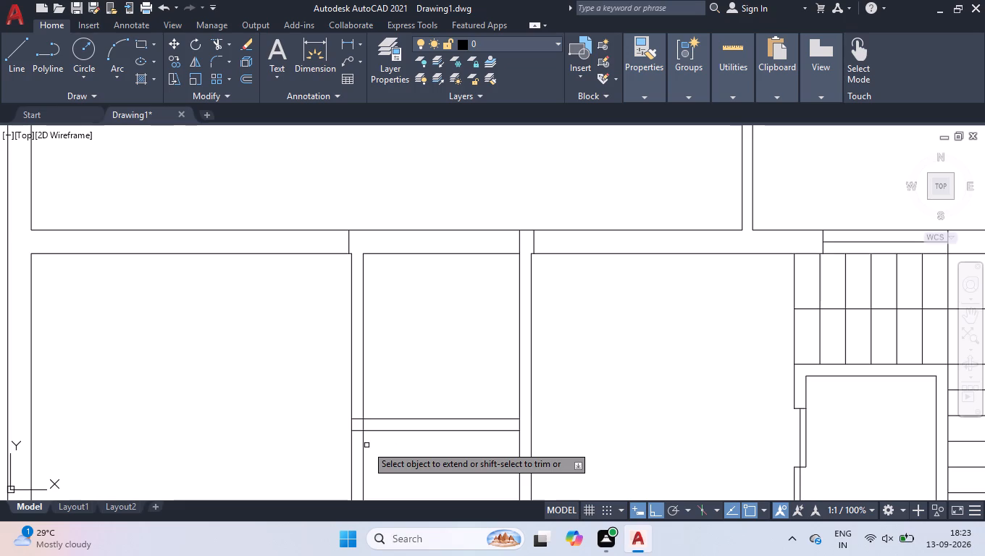
key(space)
Trim the overlapping segments where the partition meets the middle room's left and right walls, keeping the upper partition line's left stub.
text(TR)
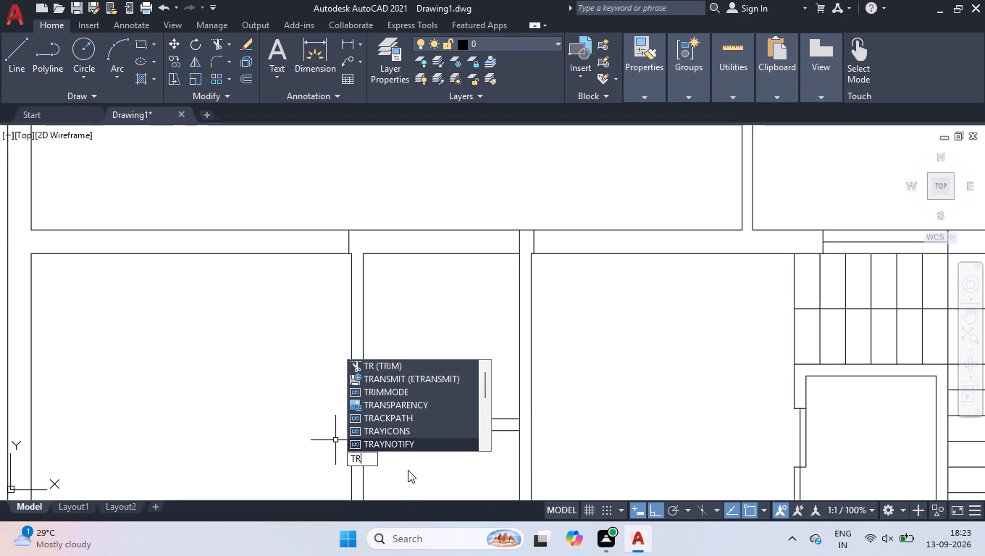
key(space)
scroll(360, 441, up, 4)
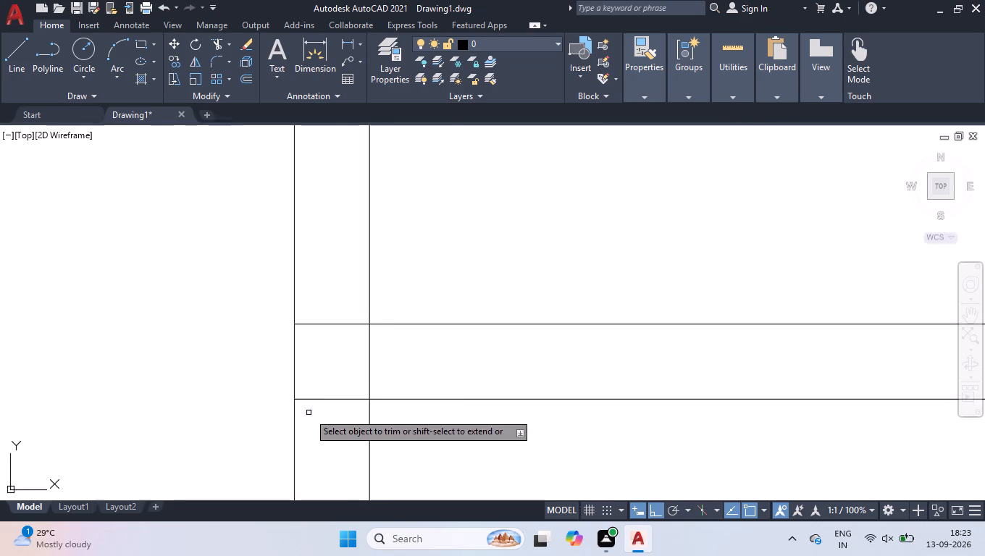
click(309, 413)
click(392, 359)
key(space)
scroll(383, 366, down, 3)
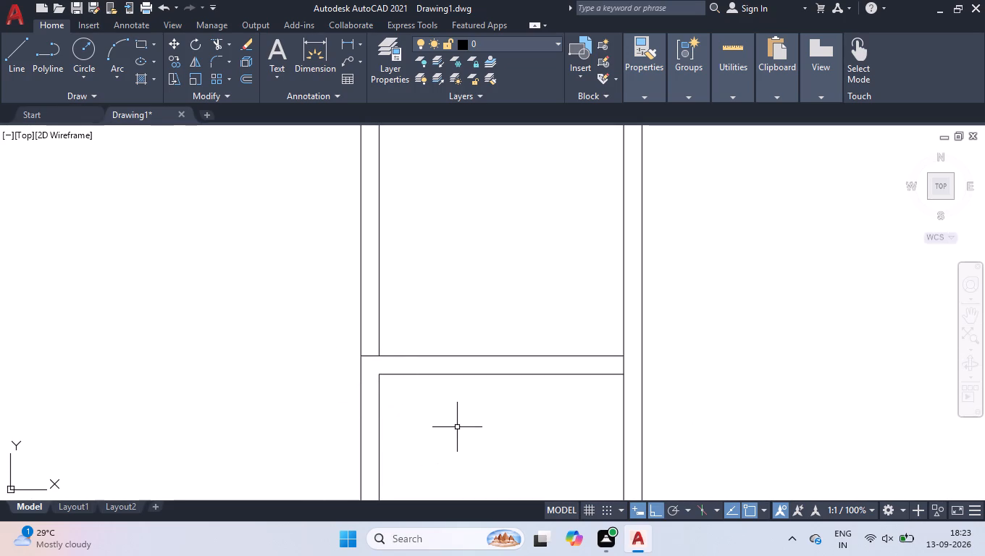
key(space)
click(623, 368)
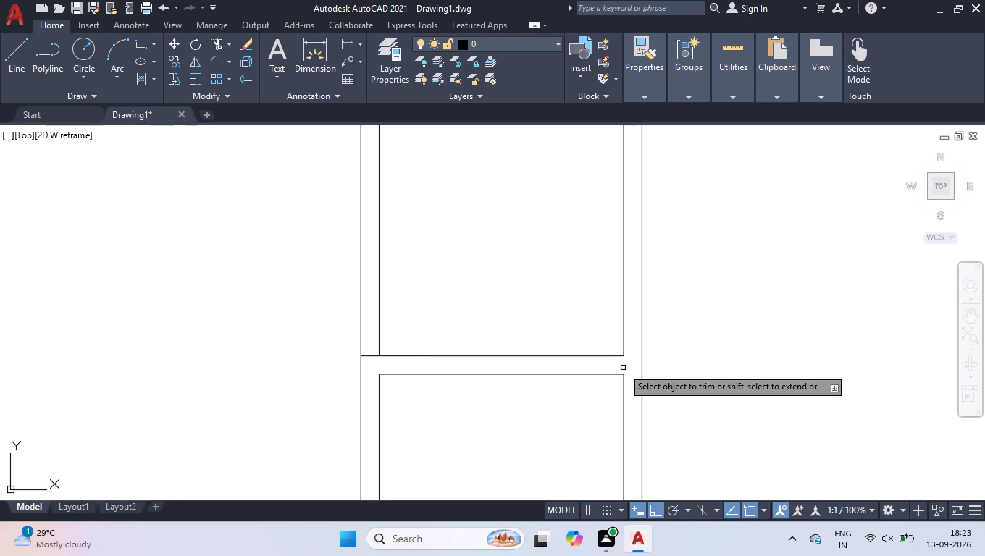
key(space)
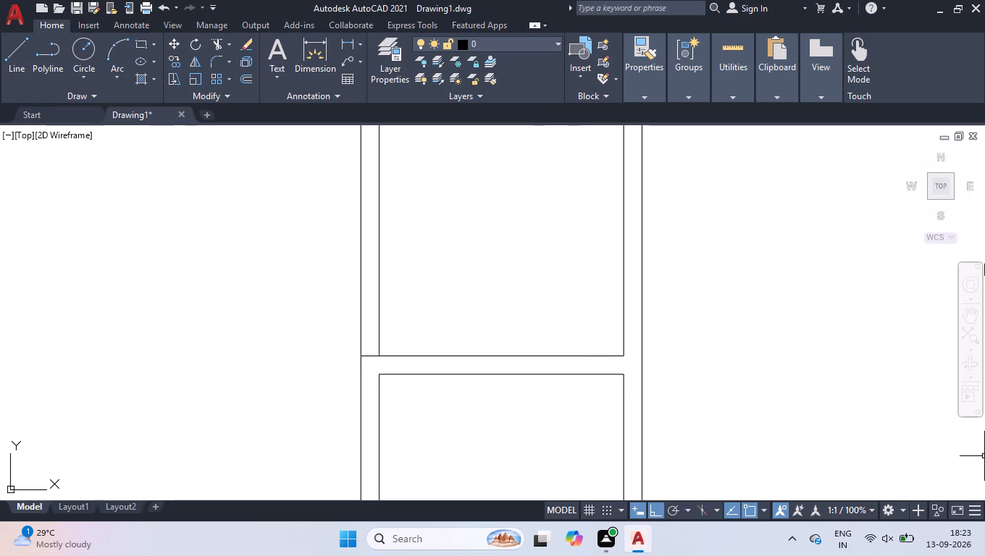
Measure the area and side lengths of the small room above the partition.
scroll(495, 459, down, 1)
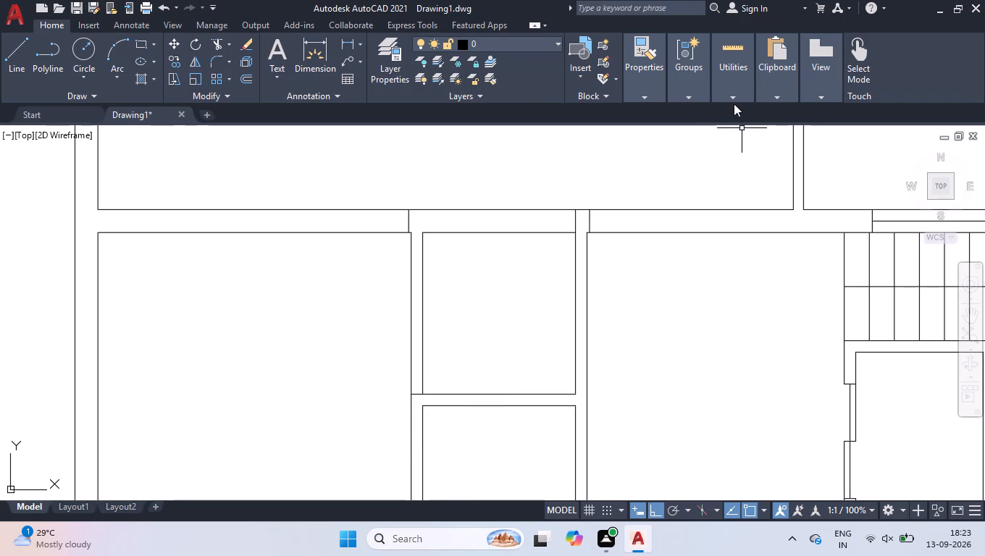
click(709, 121)
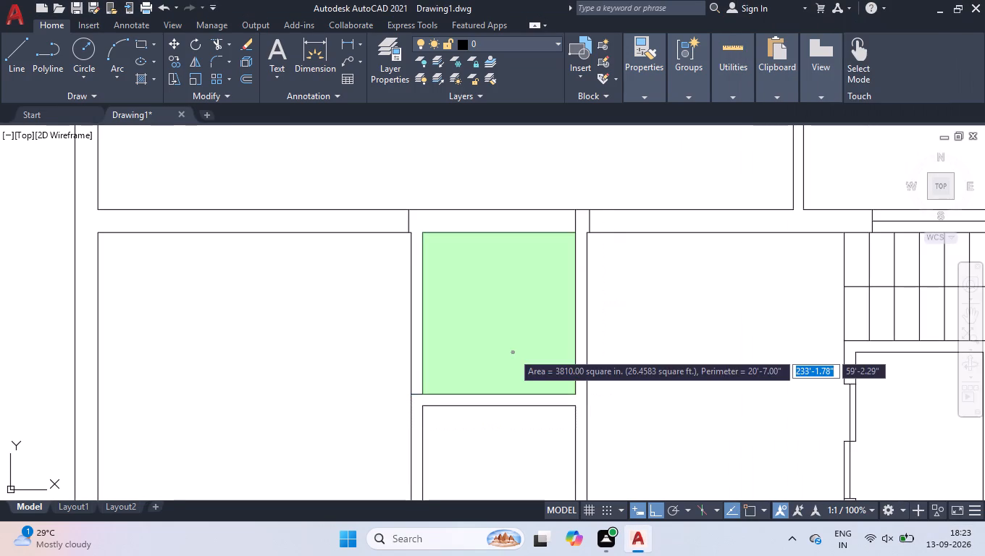
key(Return)
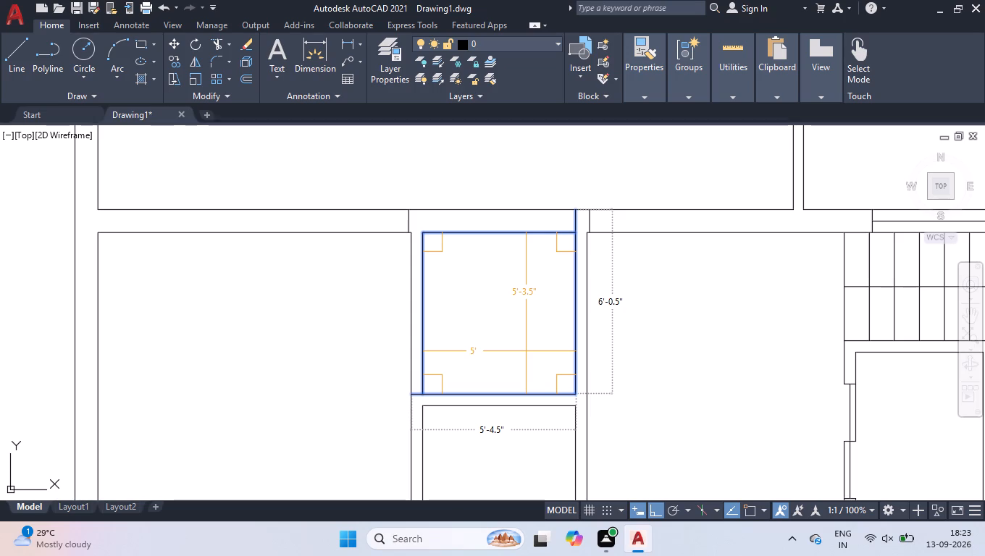
key(space)
Shorten the small upper room's left inner wall line by 2'3.5" from its bottom end.
click(422, 366)
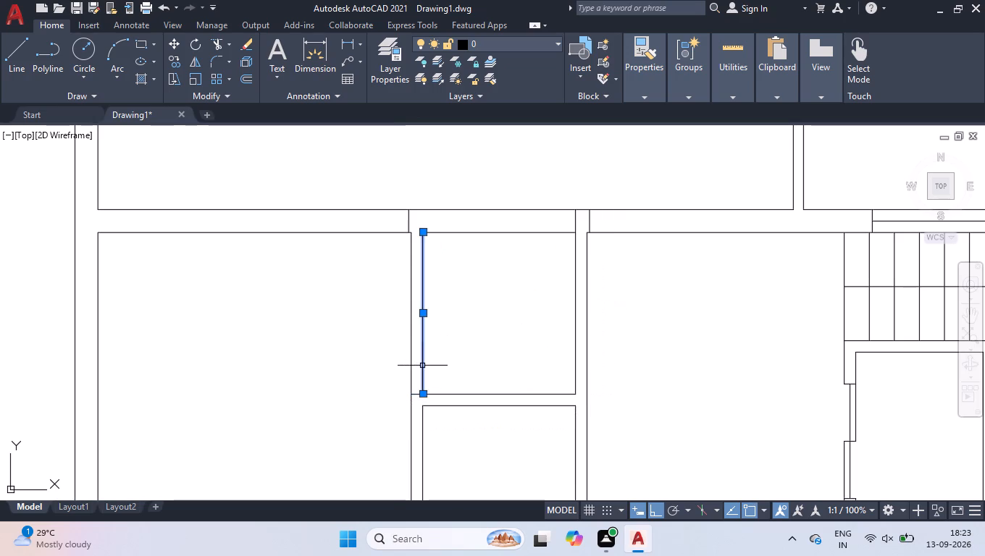
scroll(422, 366, up, 2)
click(416, 440)
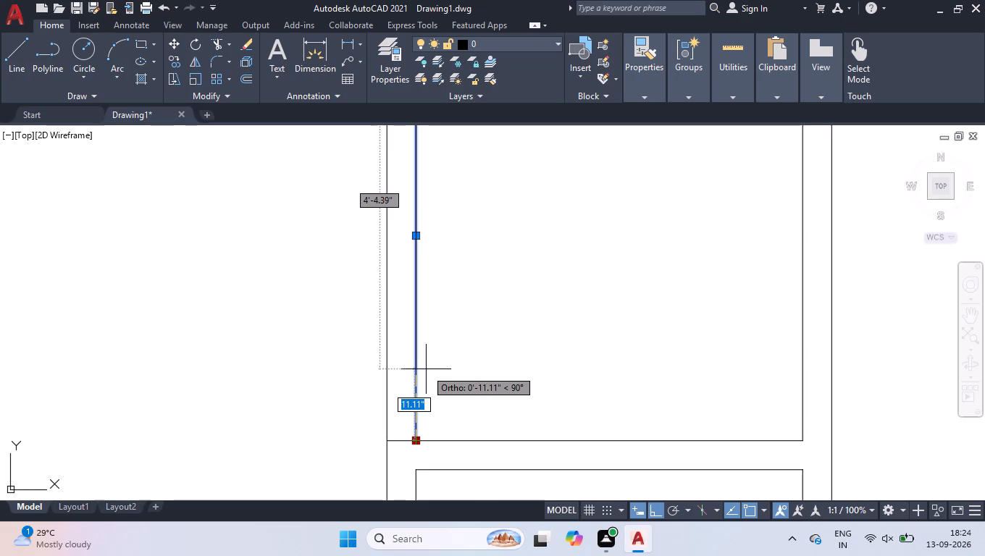
text(2')
text(3.5)
key(Return)
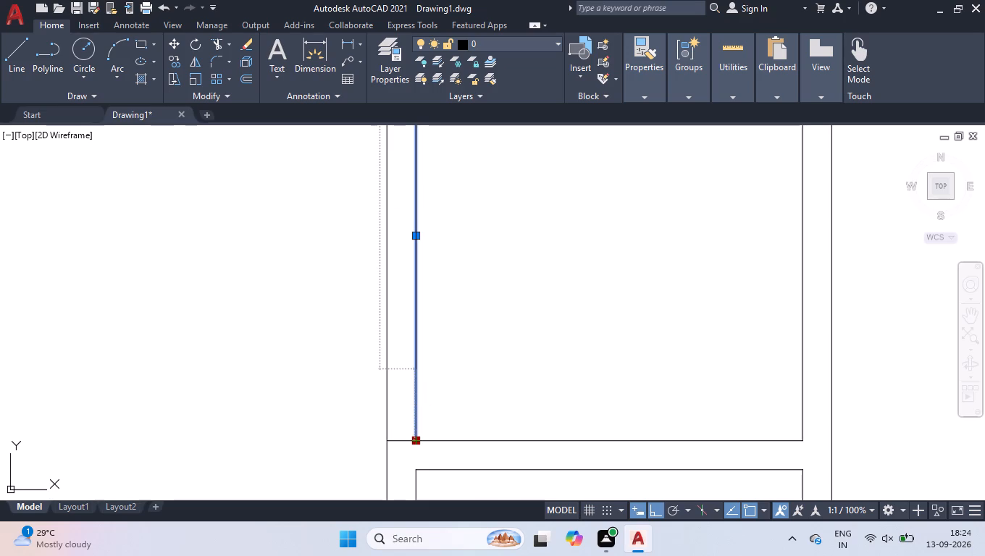
Draw a horizontal jamb line across the left wall from the shortened line's bottom end.
key(l)
key(Return)
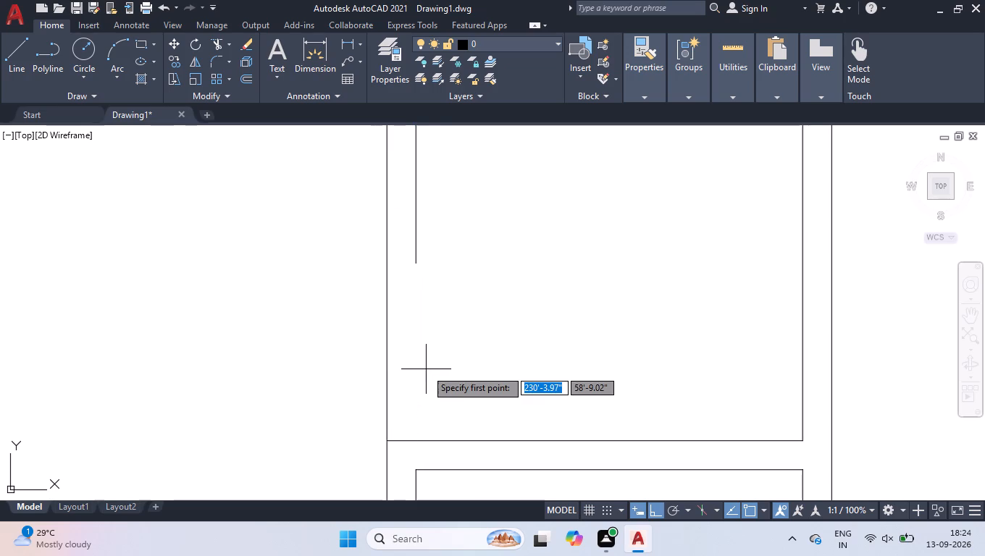
click(417, 261)
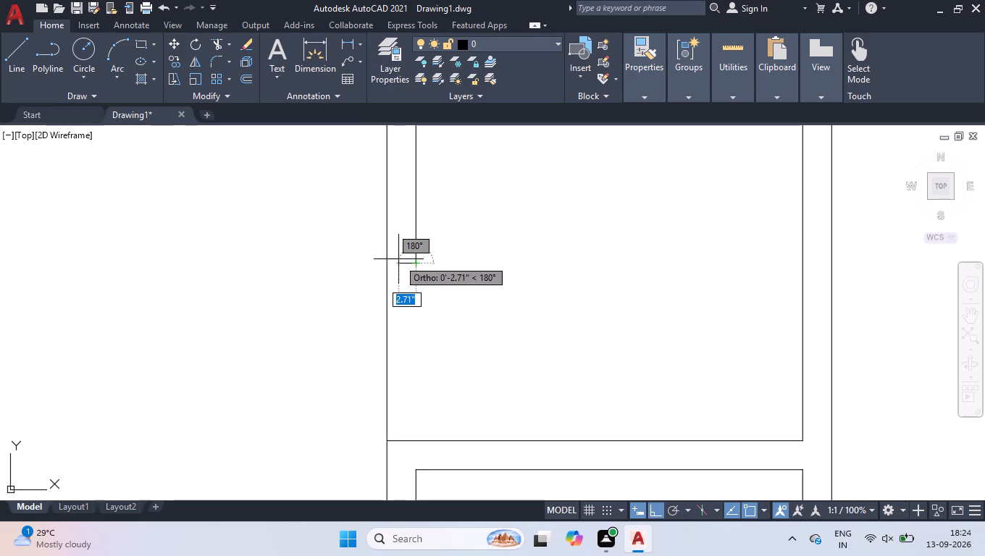
click(388, 264)
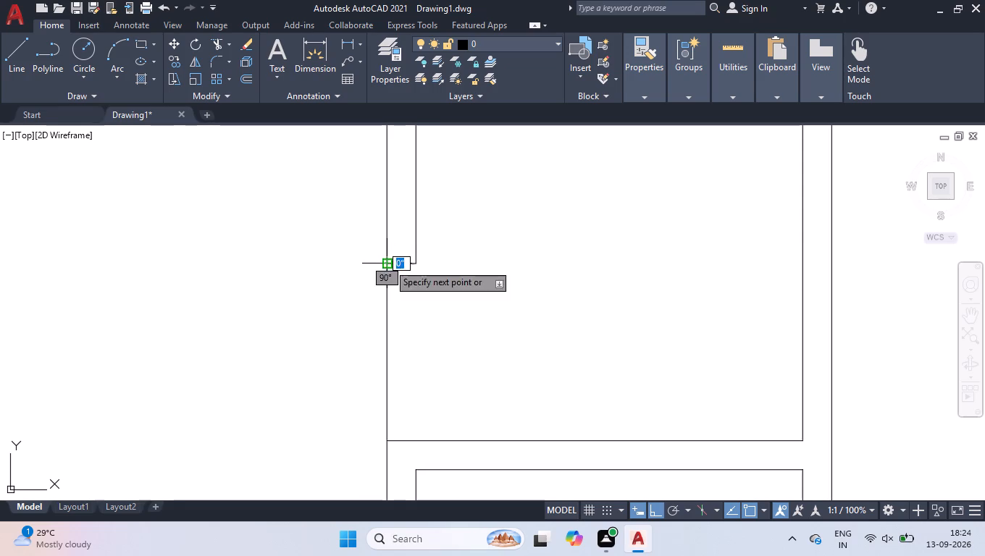
key(space)
scroll(402, 288, down, 2)
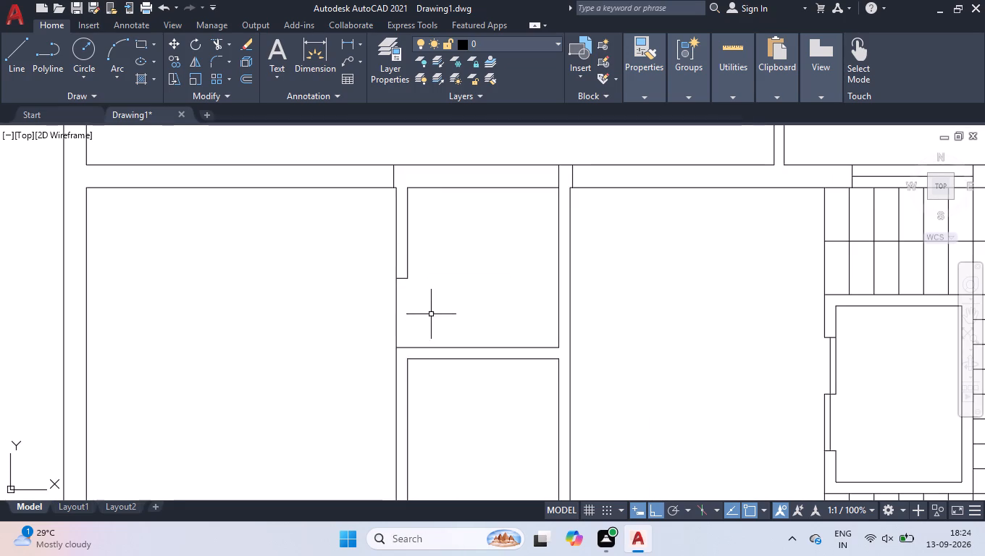
Stretch the top end of the lower room's left inner wall line up to the partition's upper line.
click(408, 368)
scroll(409, 353, up, 2)
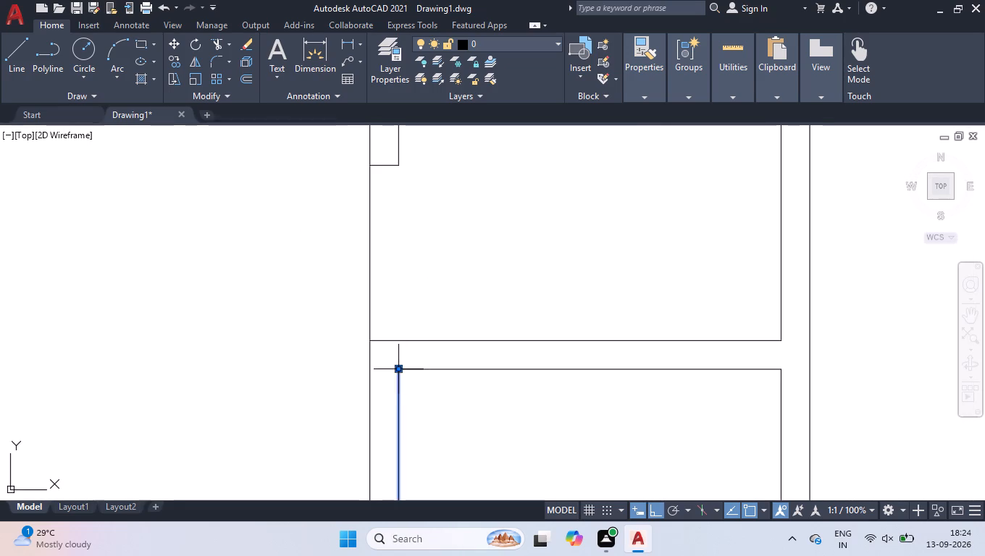
click(401, 368)
click(403, 340)
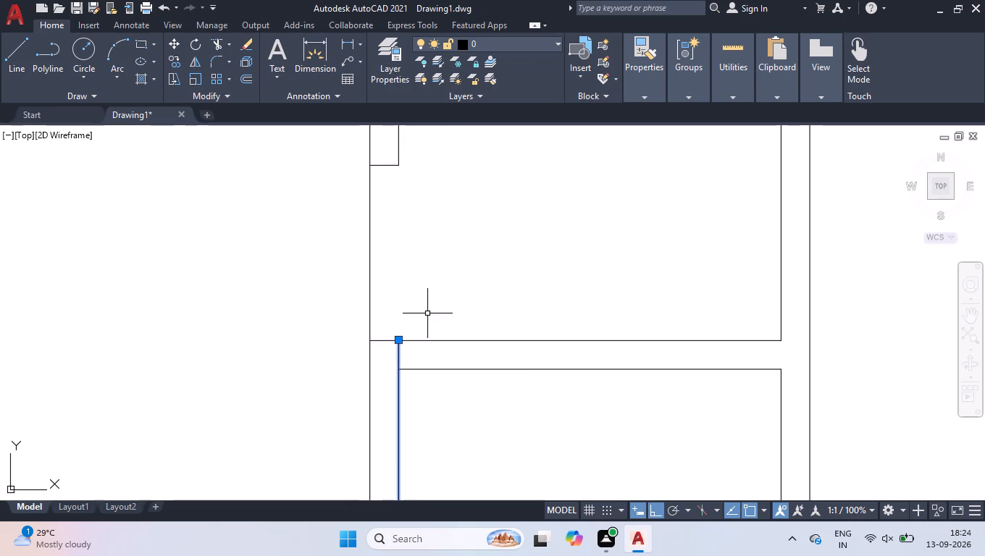
right_click(427, 313)
click(467, 410)
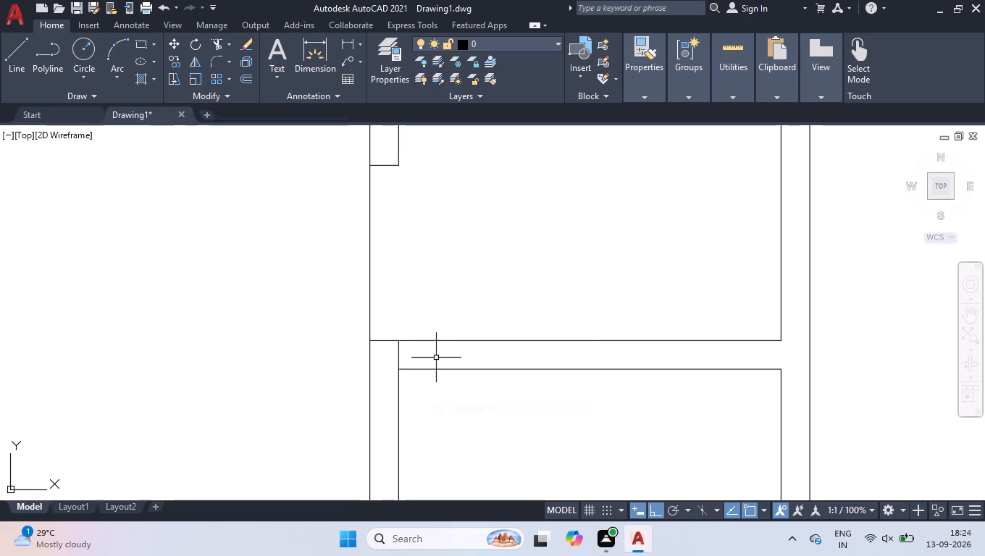
Draw a short vertical line across the partition at the lower room's upper-left corner.
key(l)
key(Return)
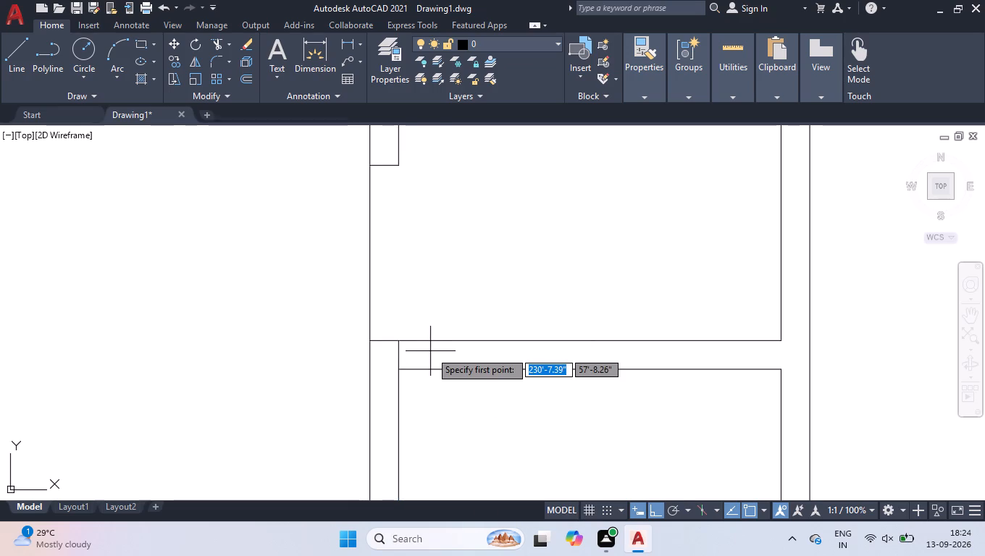
click(396, 369)
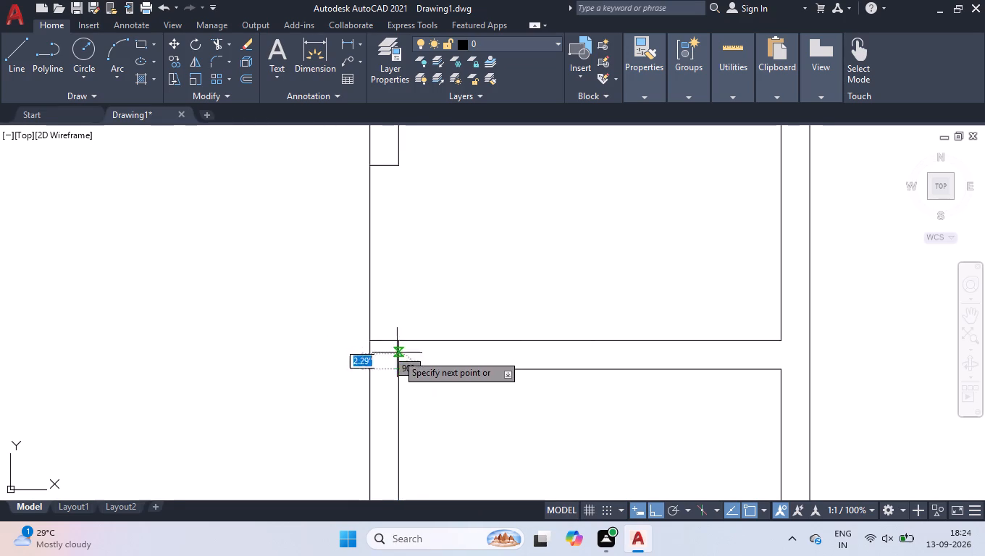
click(398, 343)
key(space)
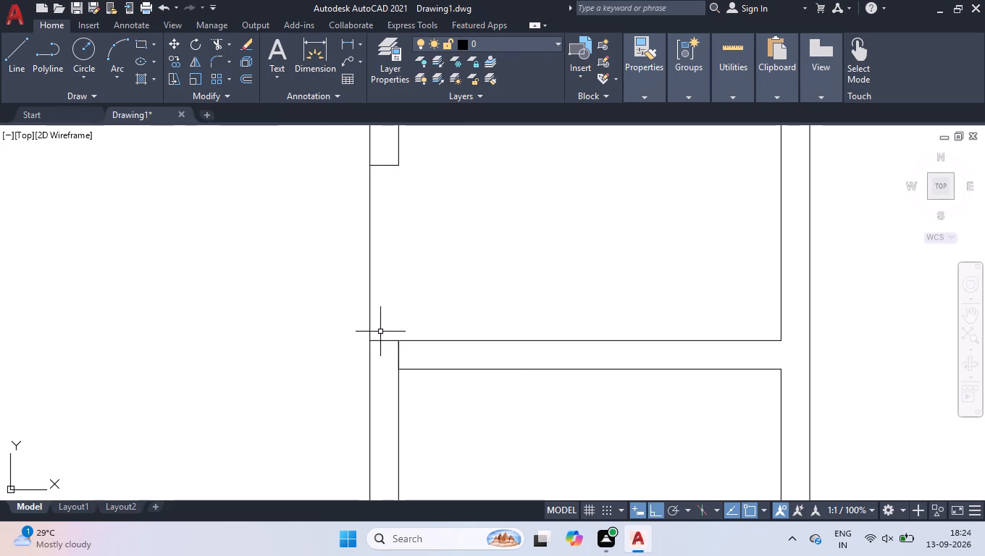
Move the short vertical line 2'8" to the right along the partition.
click(385, 331)
click(403, 391)
scroll(408, 353, up, 2)
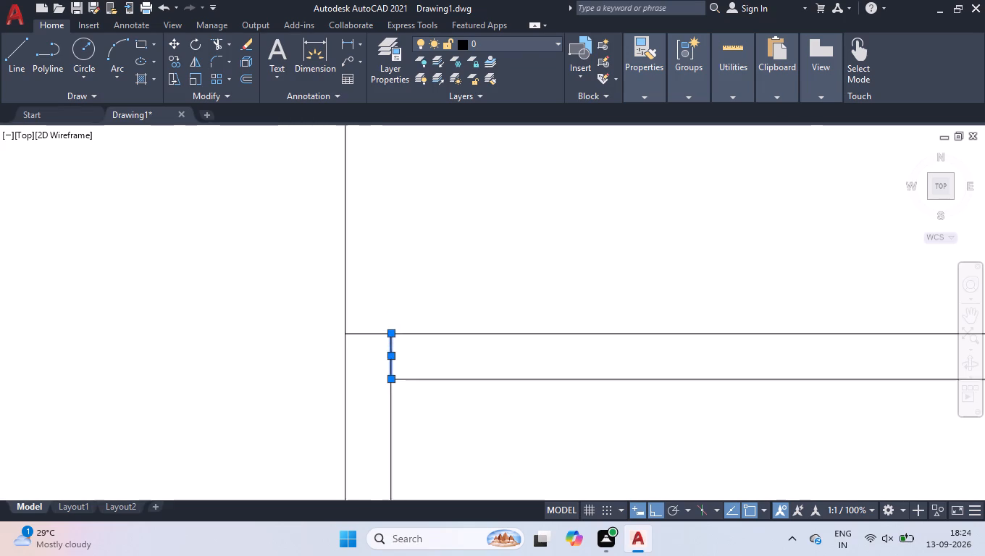
click(380, 356)
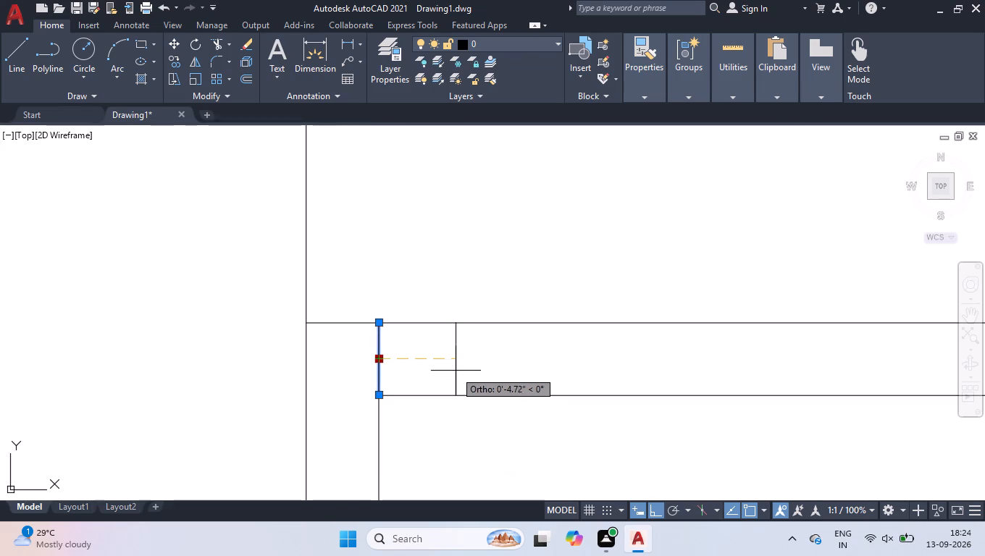
text(2'8)
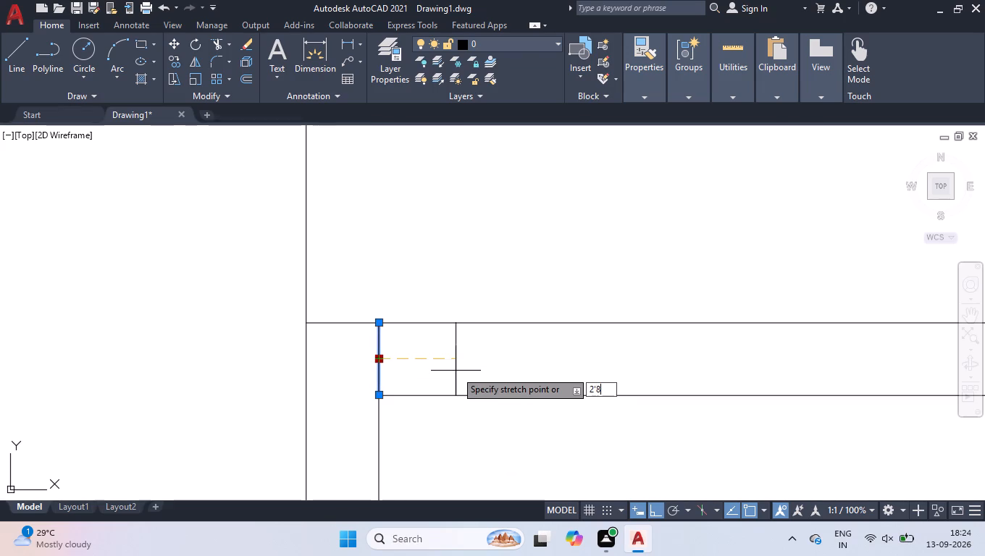
key(Return)
scroll(475, 379, down, 1)
scroll(542, 366, down, 4)
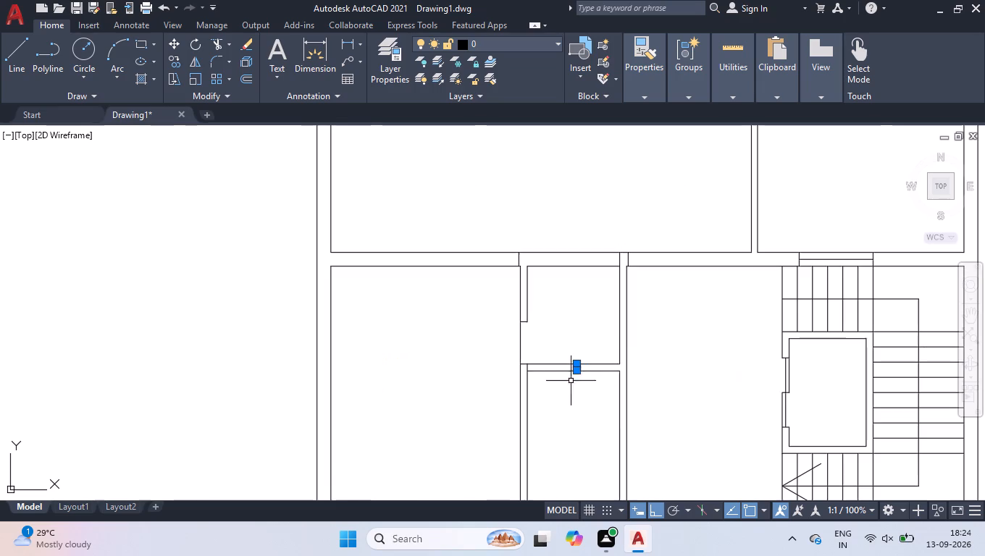
Trim both partition lines between the lower room's left wall and the short vertical line to open a doorway.
scroll(562, 379, up, 1)
scroll(499, 362, up, 1)
scroll(597, 392, up, 2)
key(space)
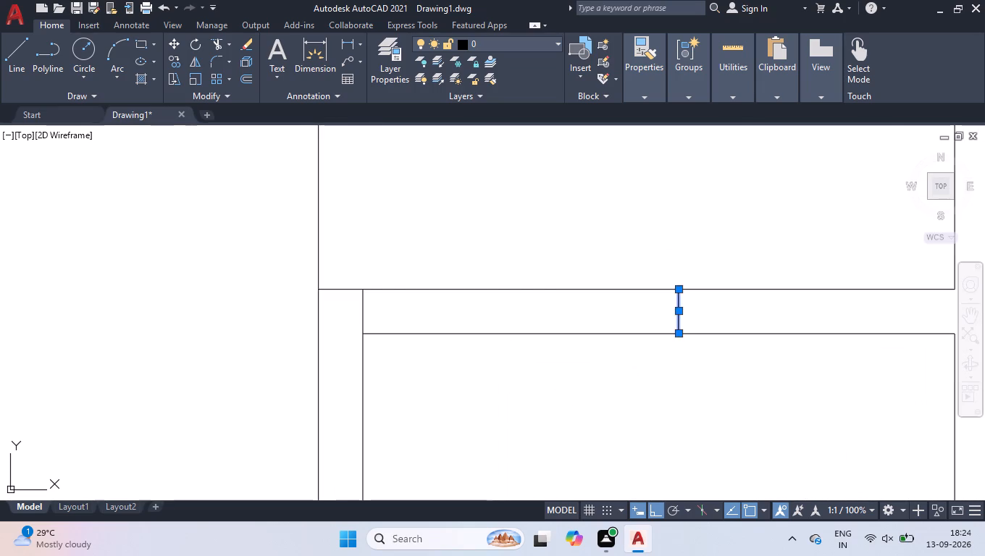
key(space)
key(space)
text(TR)
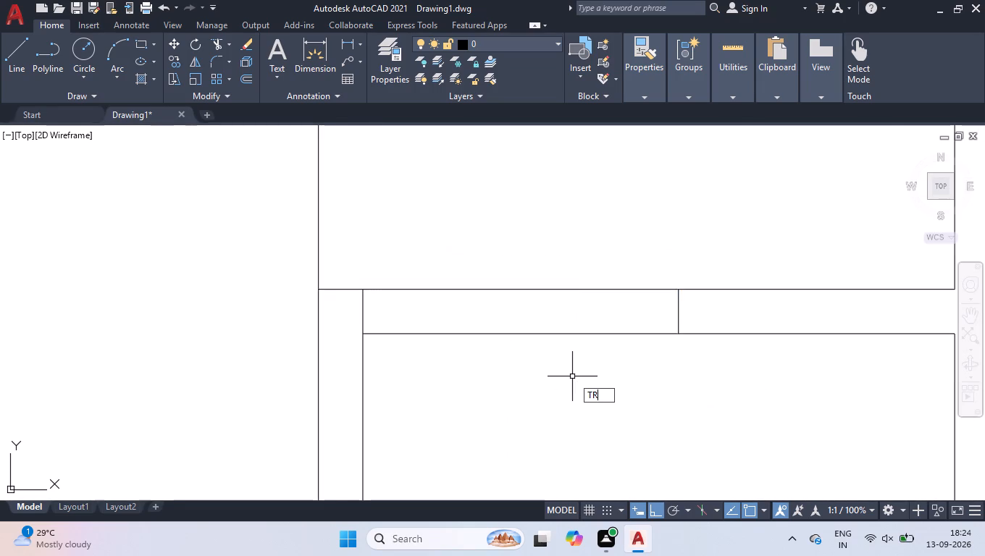
key(Return)
click(569, 376)
click(615, 216)
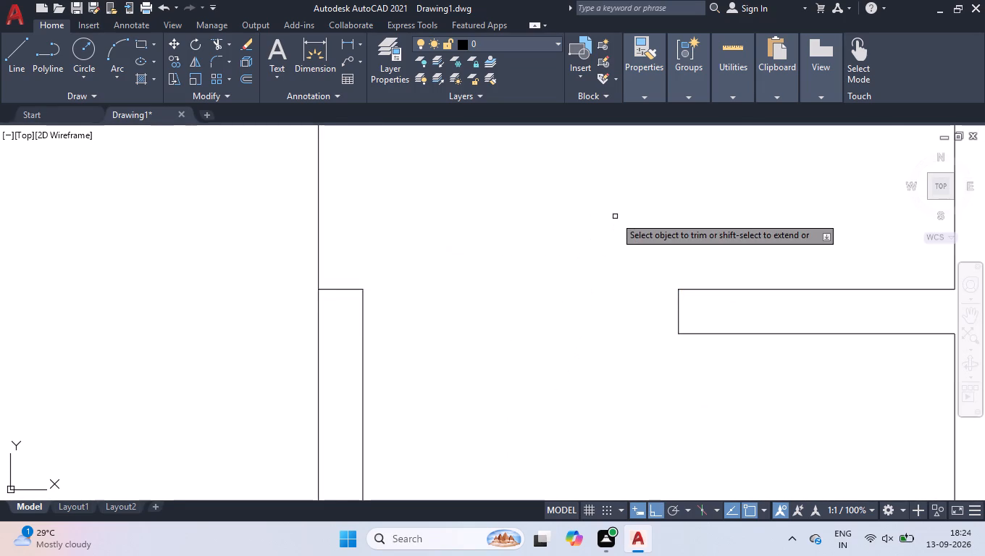
key(Return)
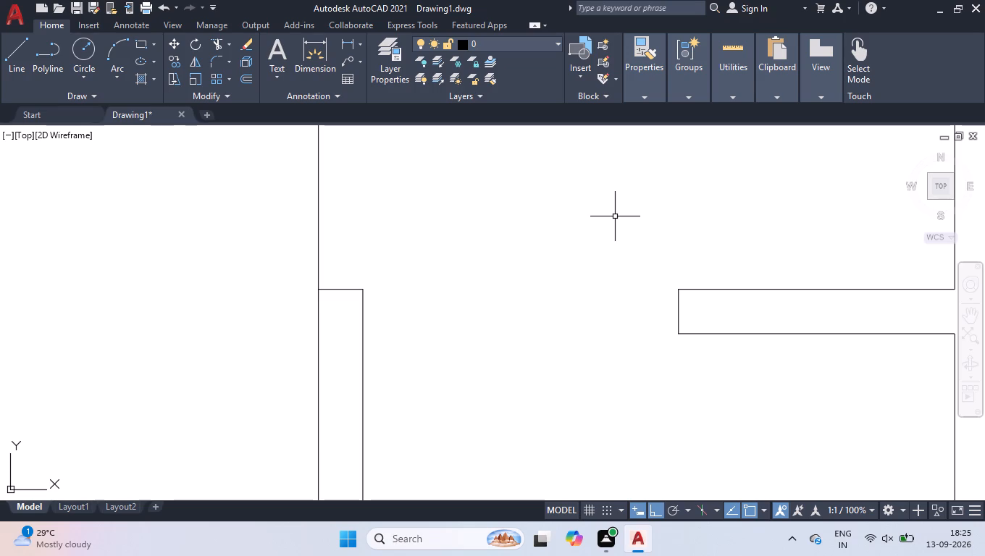
Draw an L-shaped line in the small room above the doorway, from its left wall across and down to the partition stub.
scroll(433, 446, down, 4)
scroll(512, 368, down, 2)
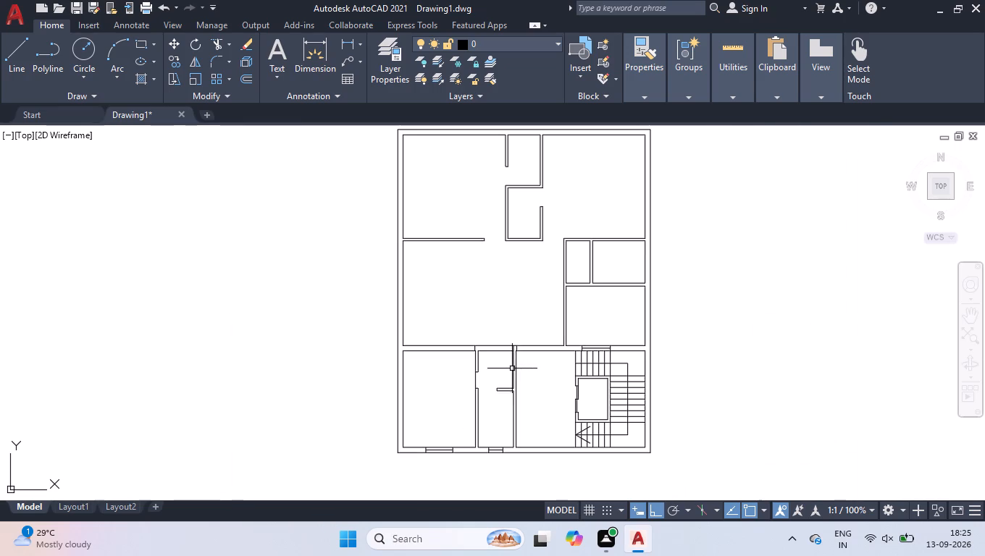
scroll(491, 426, up, 1)
scroll(482, 330, up, 1)
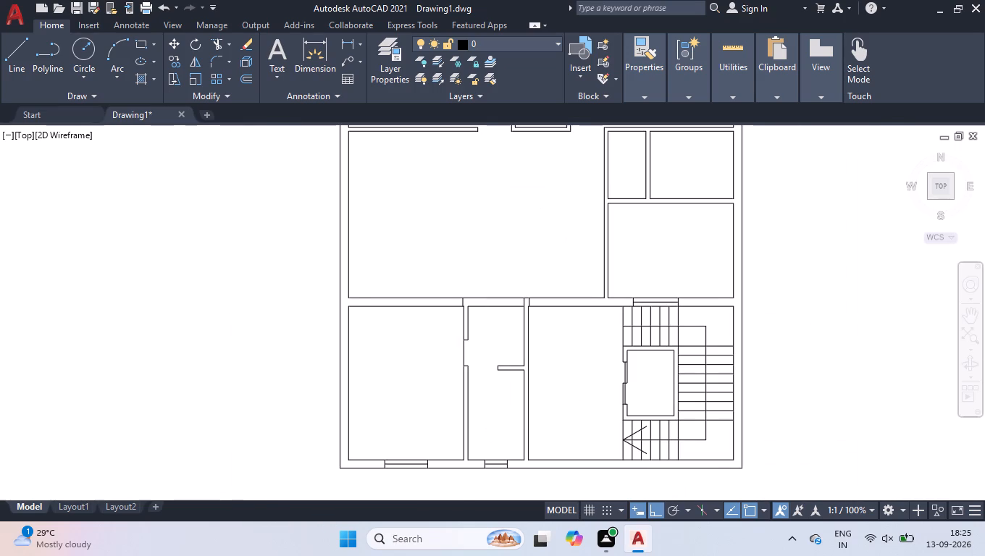
scroll(482, 330, up, 1)
key(l)
key(Return)
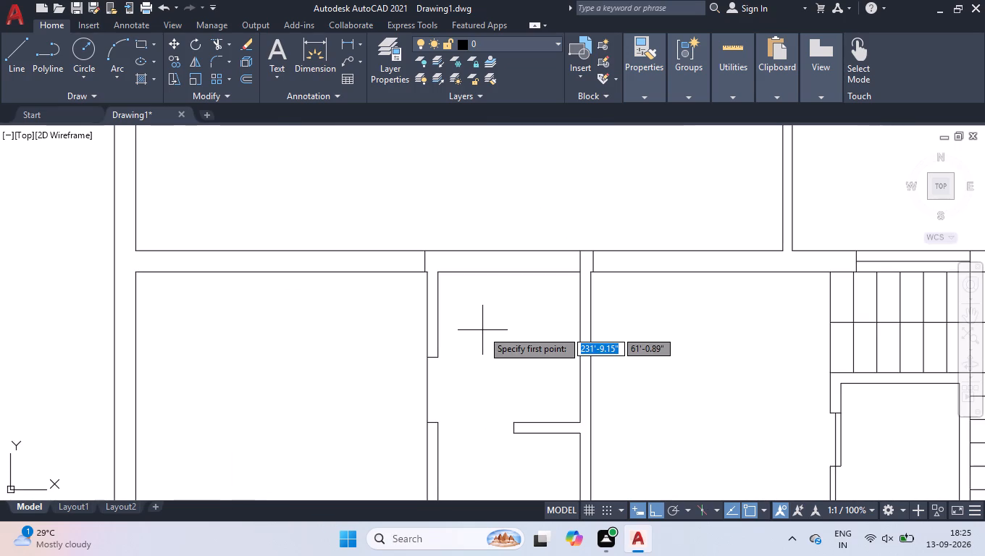
scroll(499, 298, up, 2)
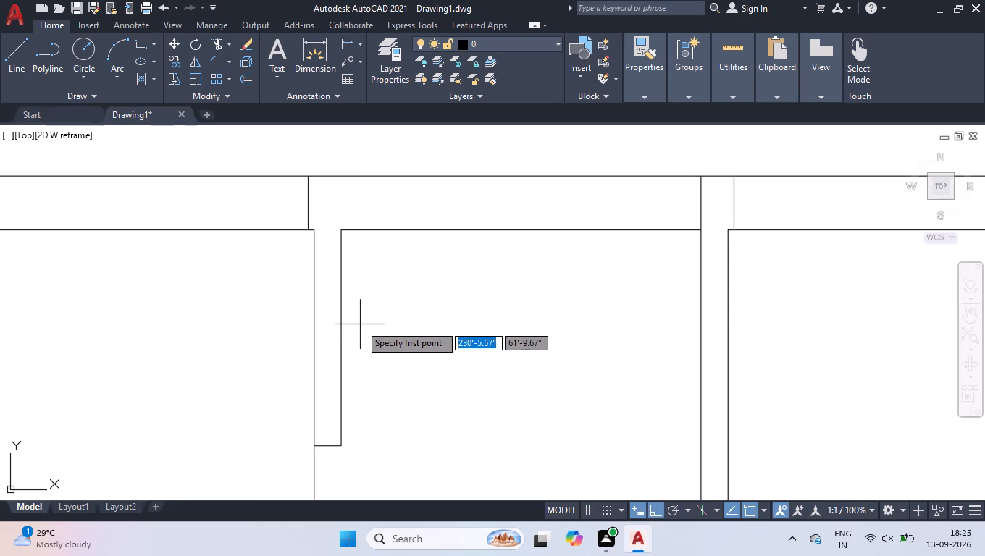
click(342, 315)
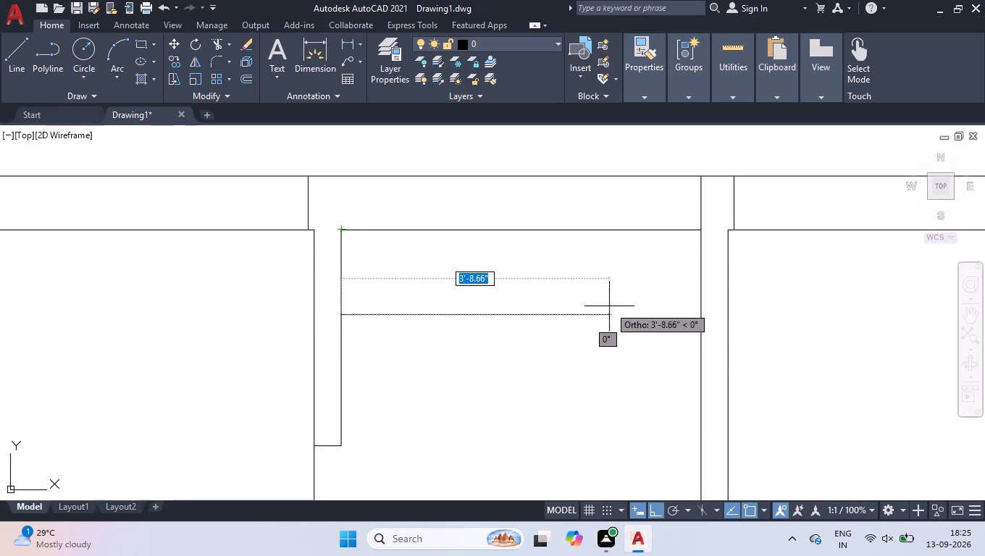
click(631, 311)
scroll(624, 322, down, 4)
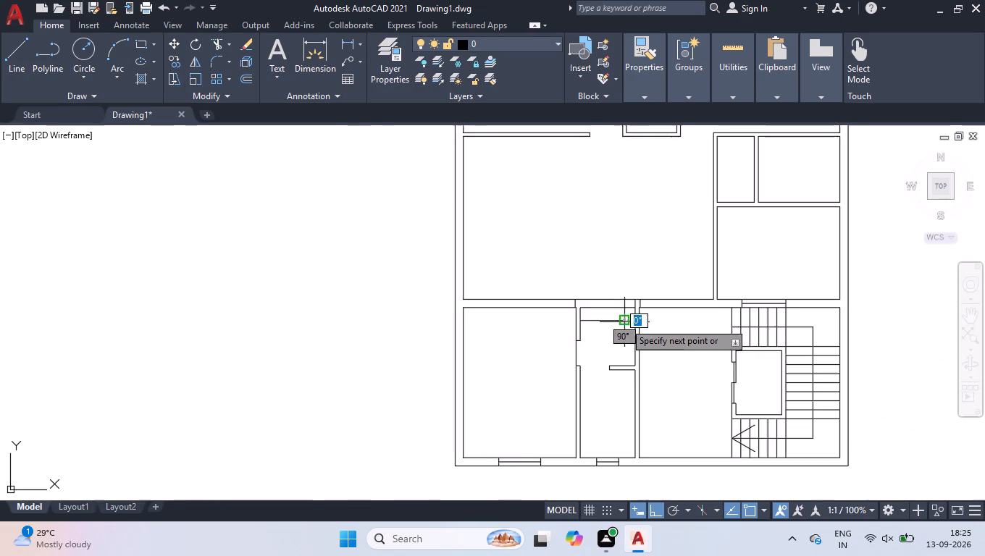
scroll(616, 353, up, 3)
click(638, 403)
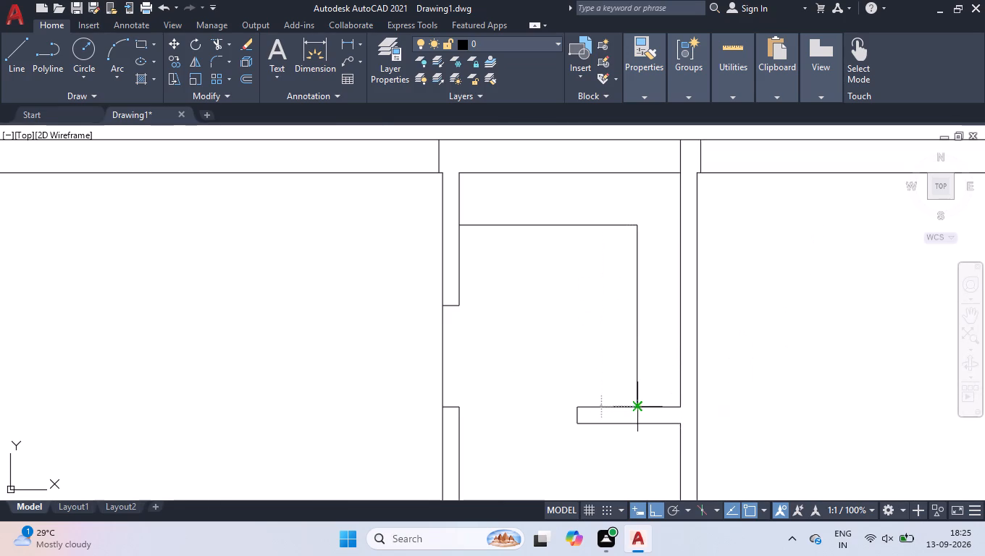
key(space)
Draw a second L-shaped line between the first one and the walls, stopping short of the left wall and the partition stub.
scroll(518, 206, up, 1)
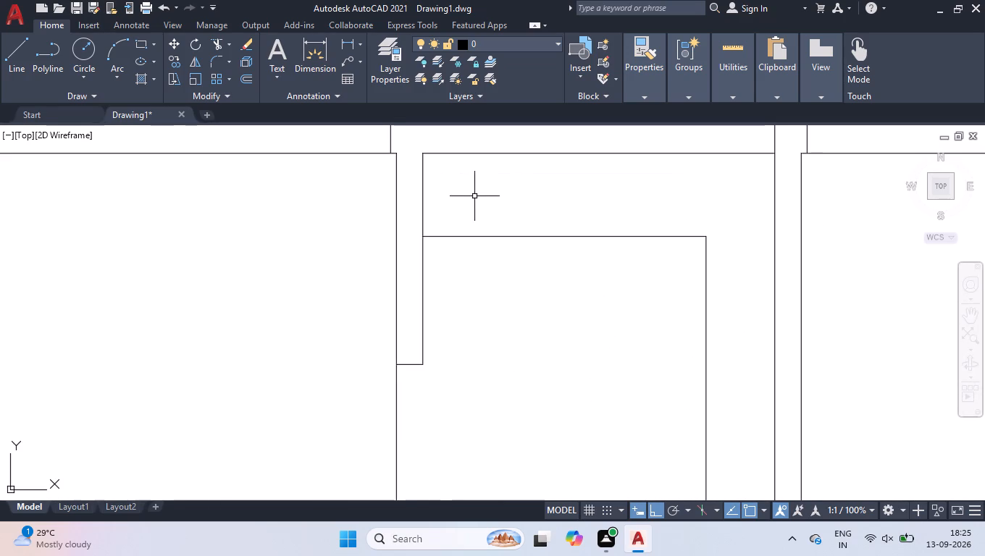
key(space)
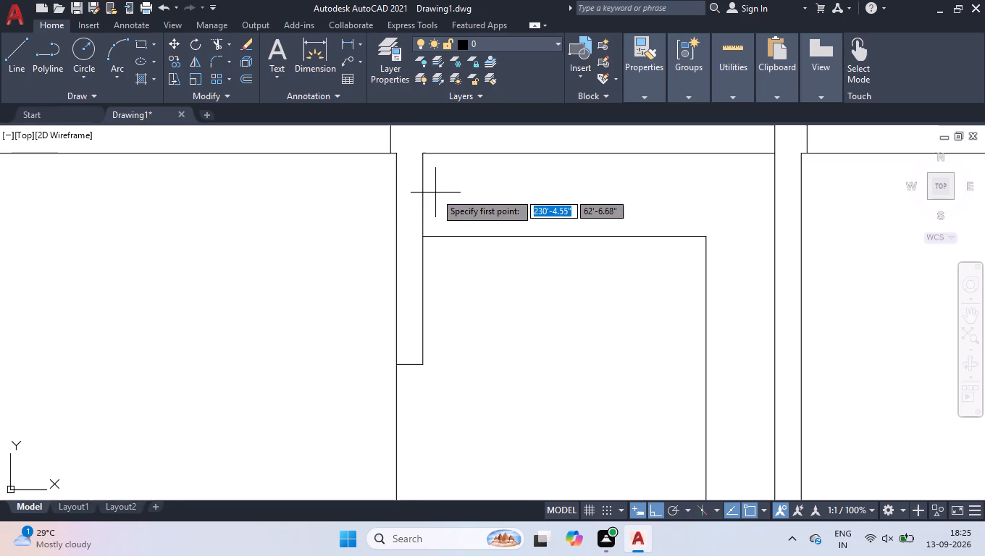
click(446, 193)
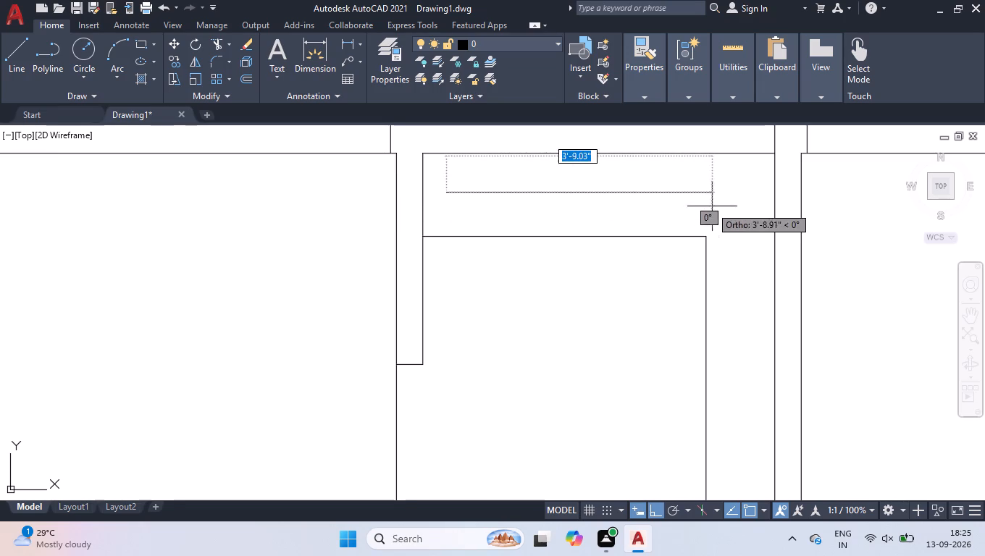
click(737, 204)
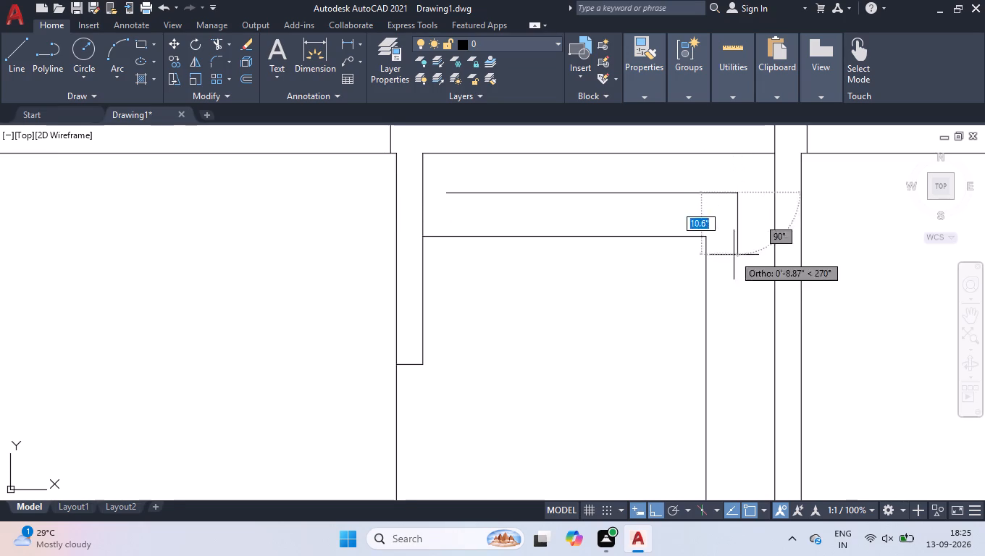
scroll(733, 298, down, 2)
scroll(735, 338, up, 1)
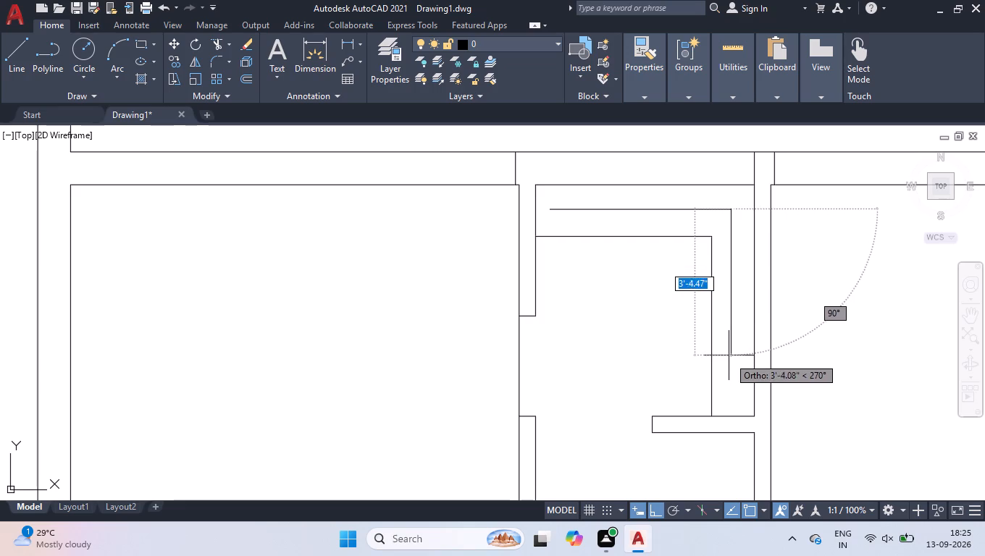
click(734, 403)
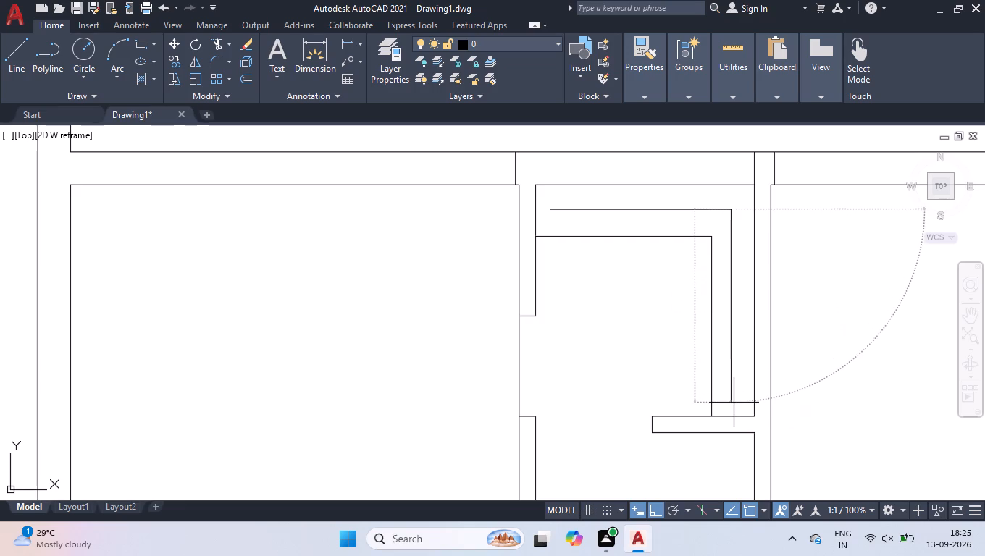
key(space)
Draw a 3.54" vertical line from above down to the left end of the outer L-shaped line.
scroll(574, 203, up, 2)
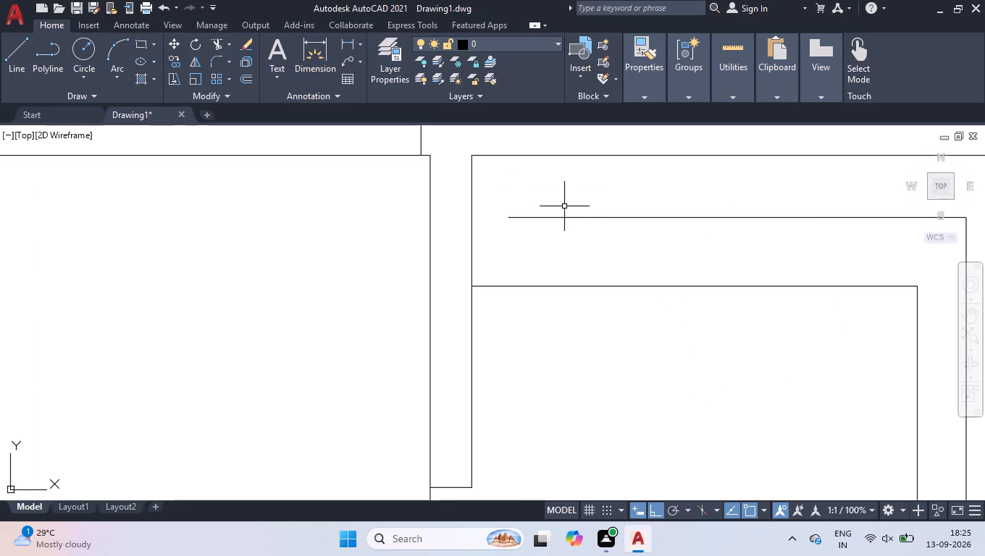
scroll(560, 208, up, 1)
key(space)
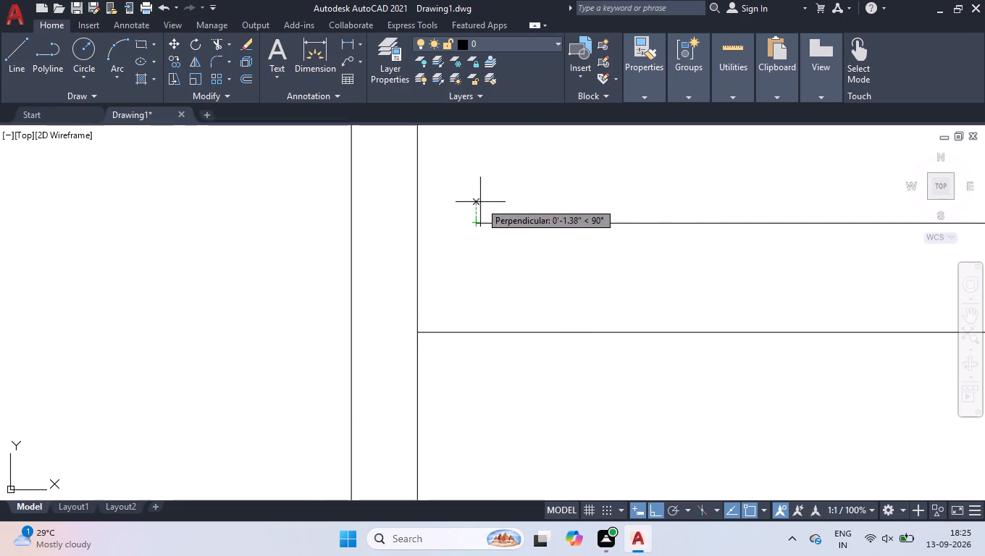
click(475, 171)
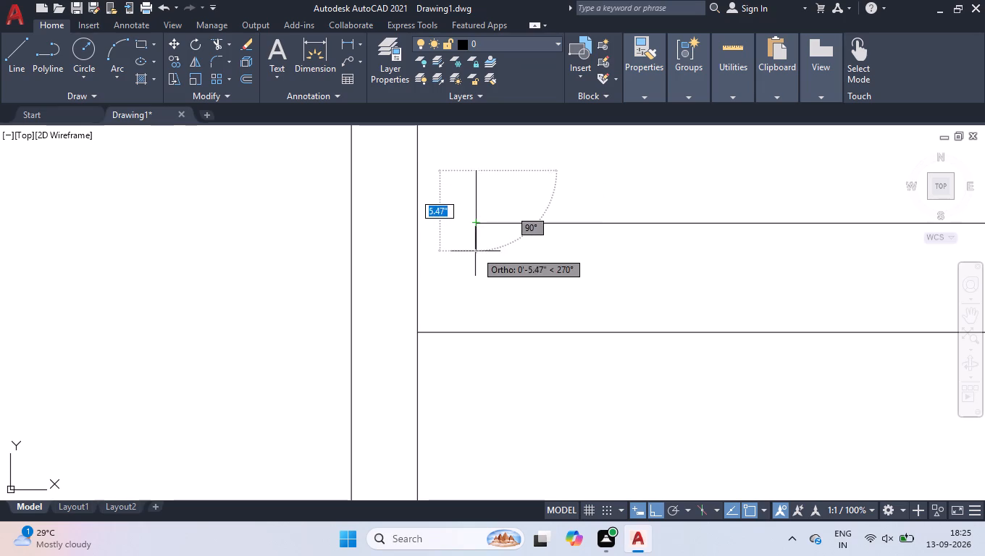
key(3)
text(.54)
key(Return)
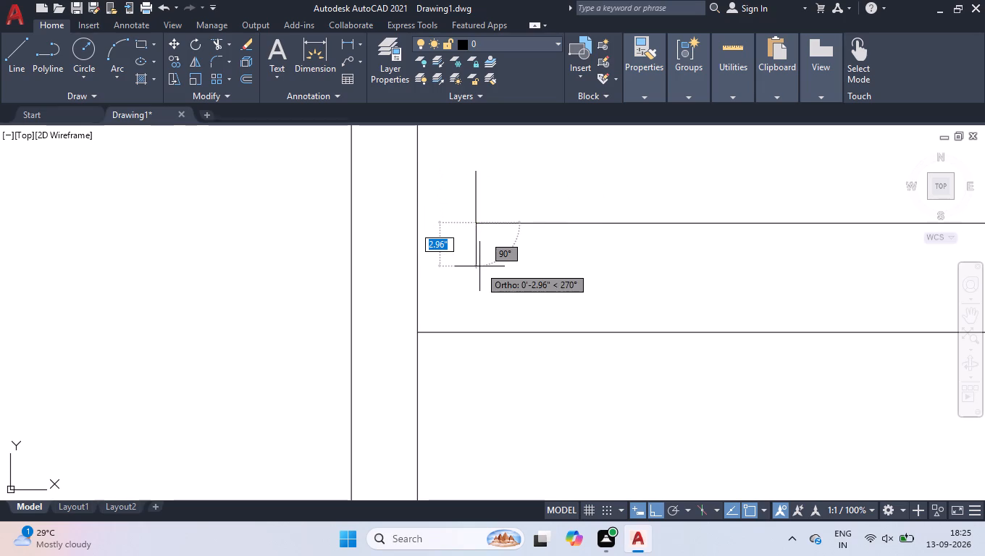
key(space)
Draw a 3.54" vertical line downward from the left end of the outer L-shaped line.
key(l)
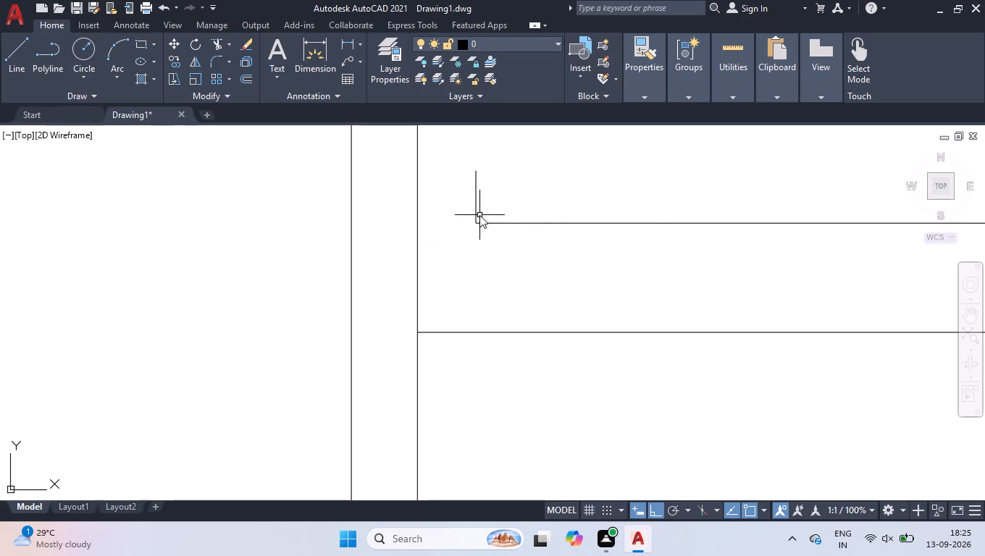
key(Return)
drag(473, 222, 472, 229)
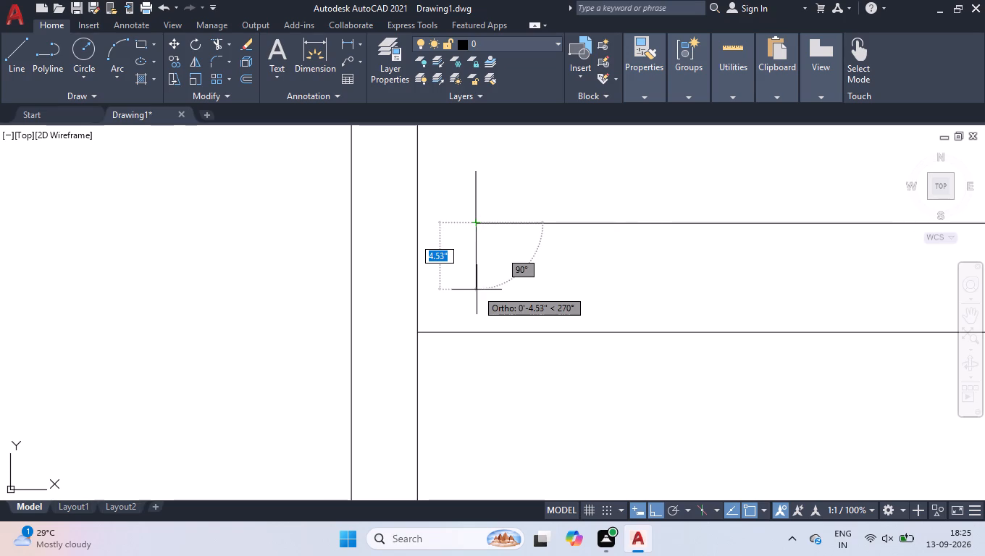
text(3.)
text(54)
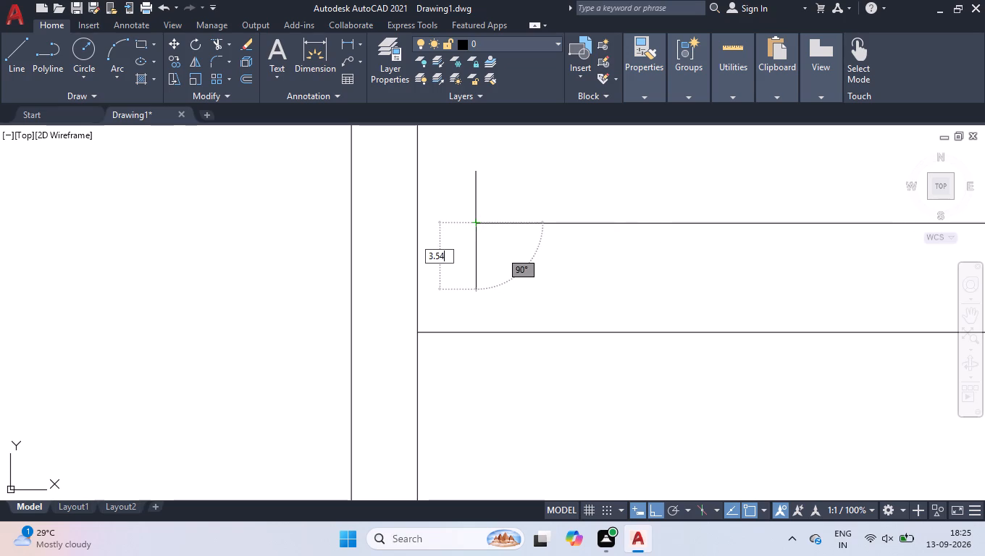
key(Return)
key(Return)
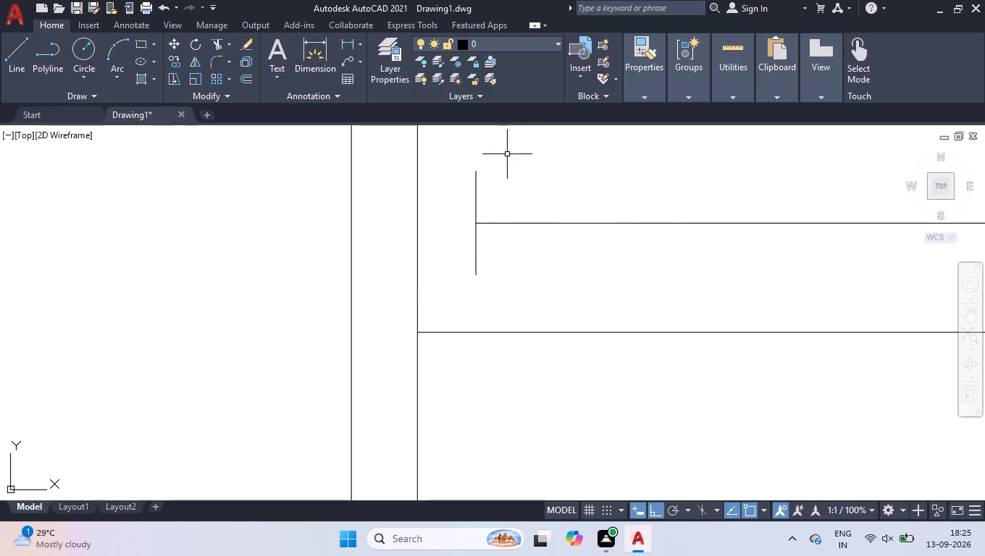
Join the two short vertical lines at the outer L-shaped line's left end into one.
click(492, 158)
click(467, 180)
click(495, 243)
click(471, 256)
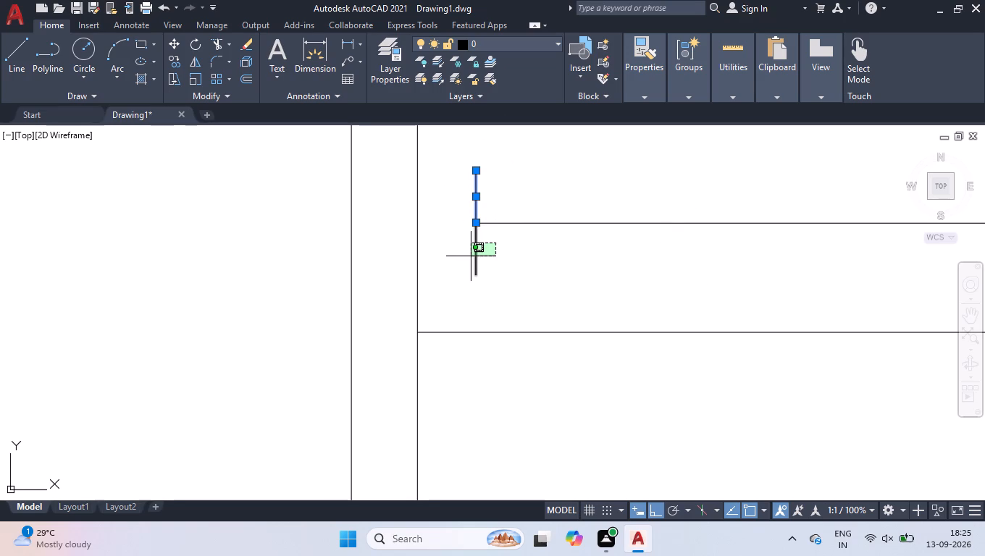
key(j)
key(Return)
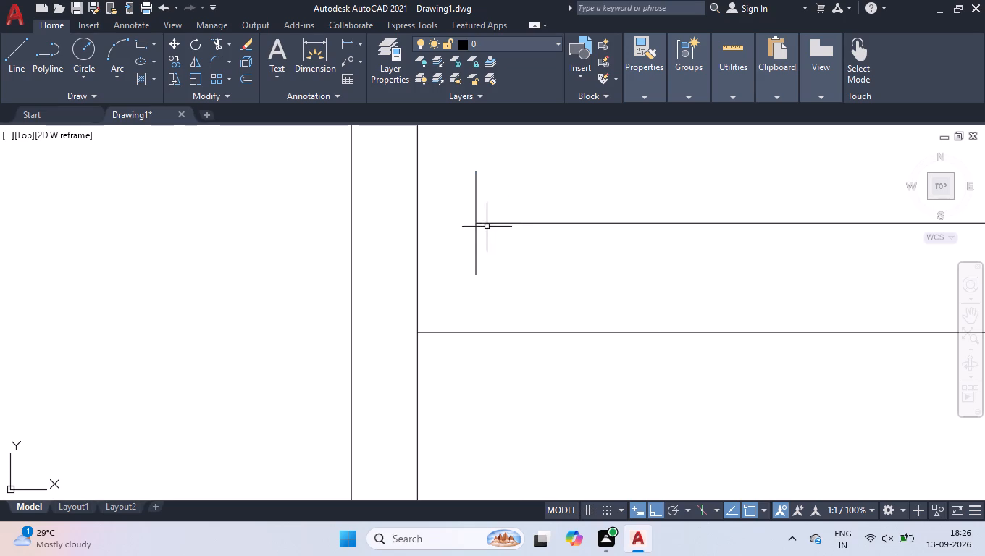
Copy the short vertical line along the outer L-shaped line's horizontal leg as a 10-item fitted array spanning about 4'.
click(486, 243)
click(475, 249)
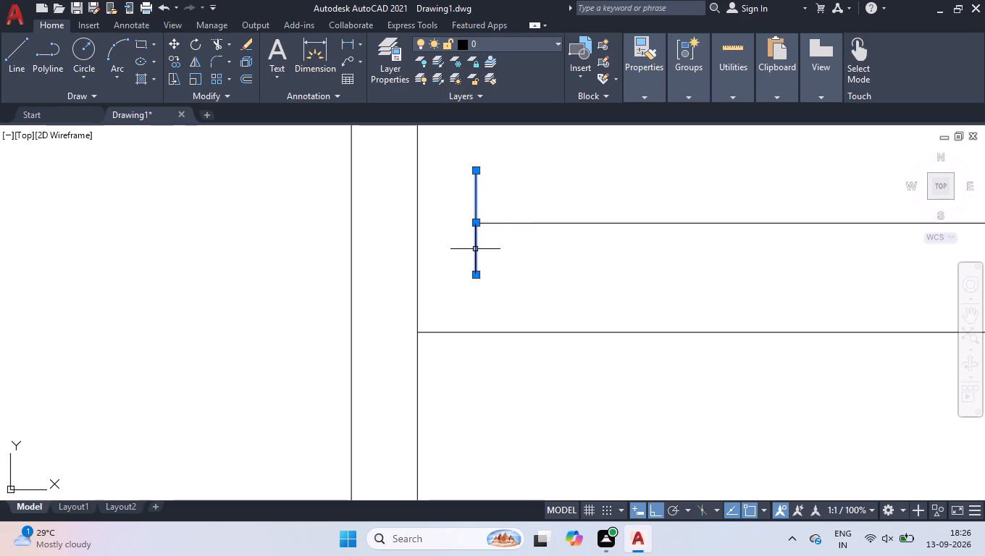
text(CO)
key(Return)
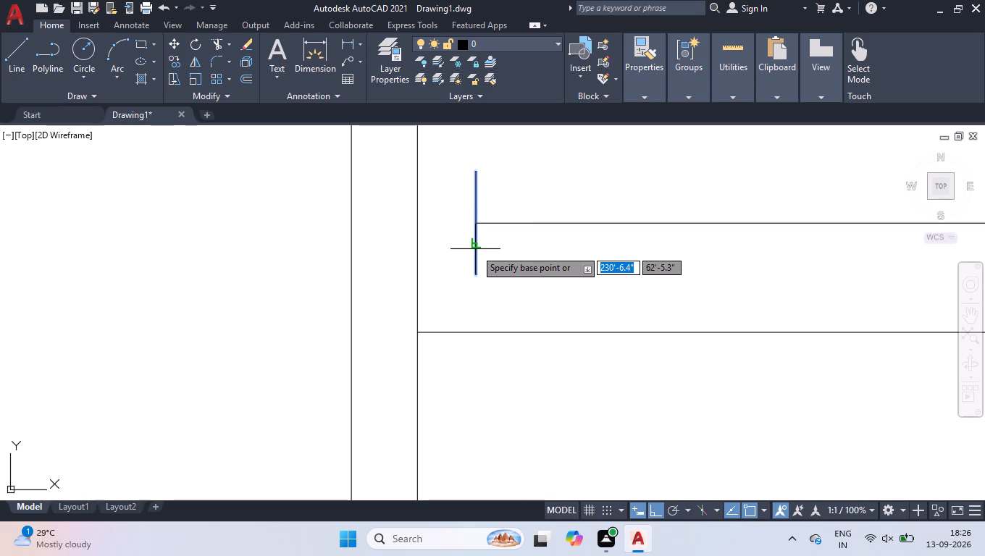
click(474, 222)
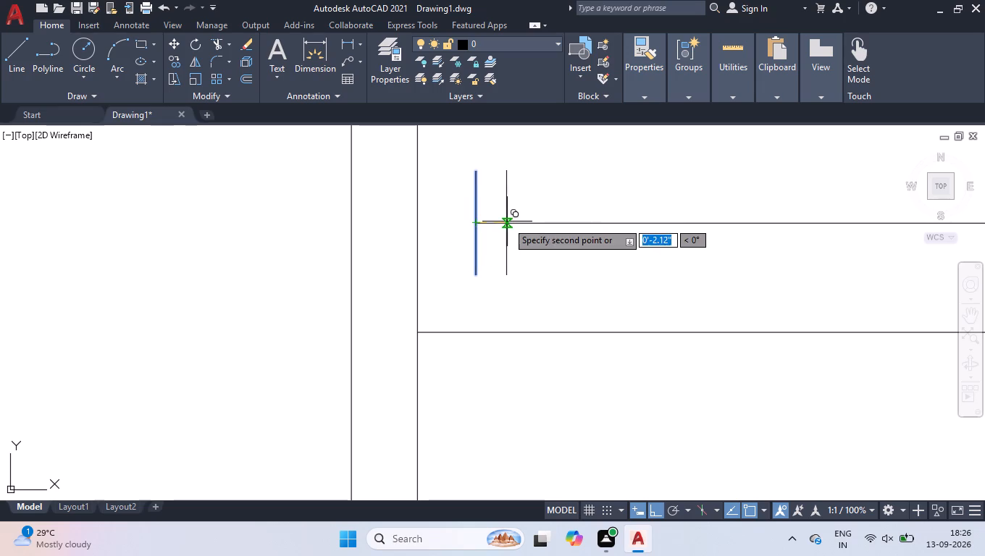
key(r)
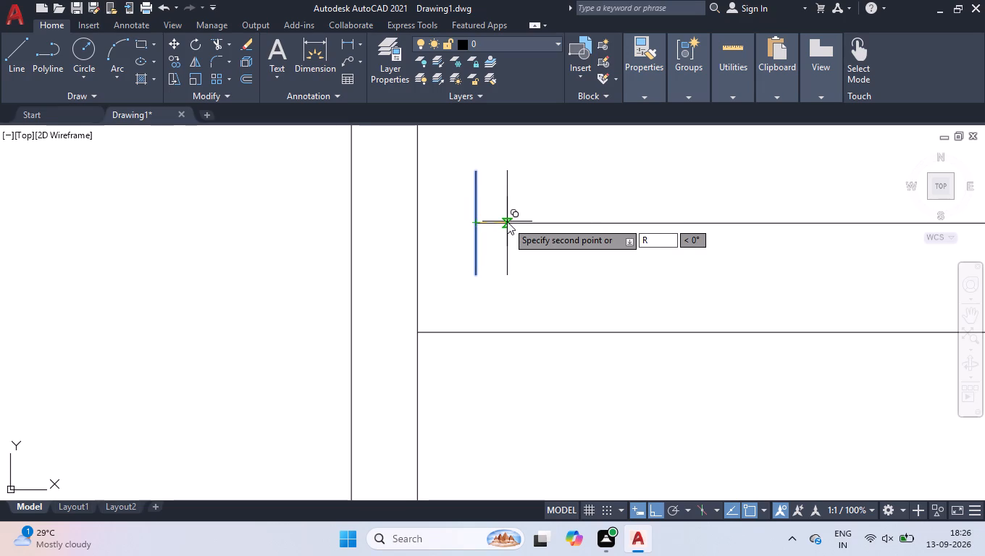
key(BackSpace)
text(AR)
key(Return)
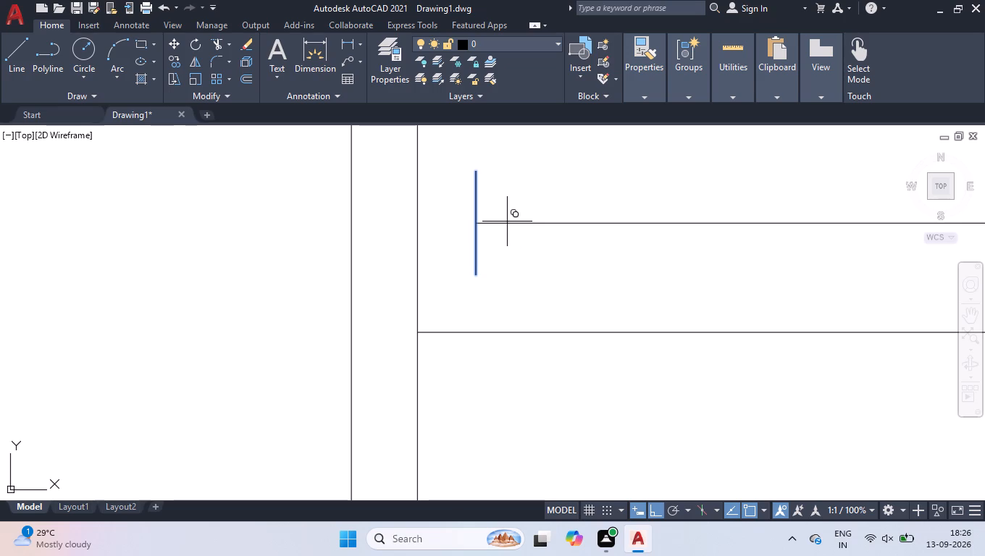
text(10)
key(Return)
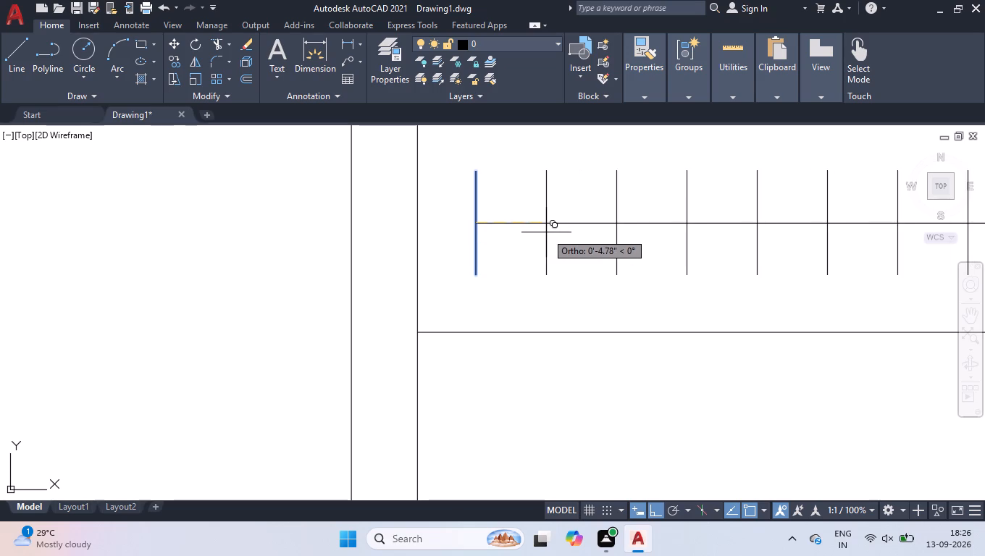
key(f)
key(Return)
right_click(545, 231)
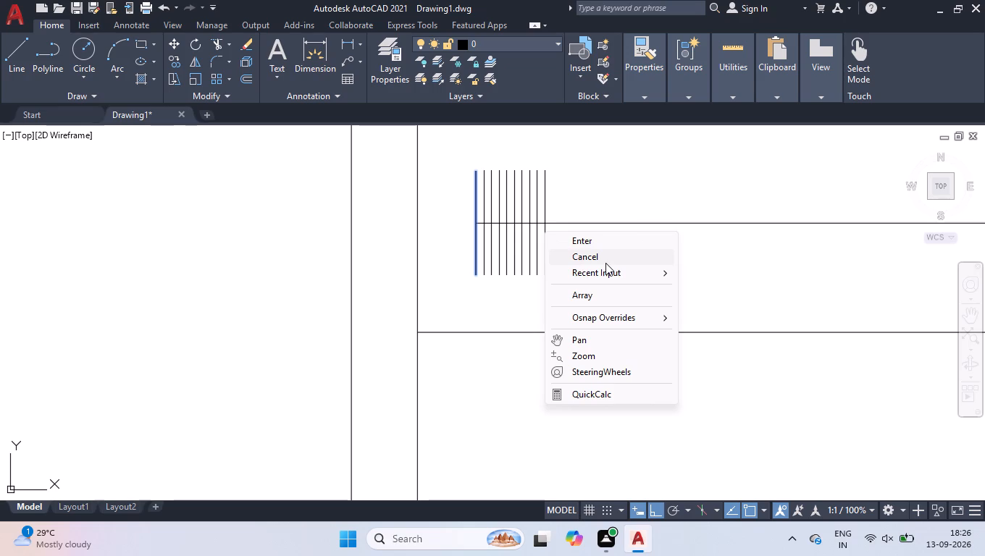
click(605, 263)
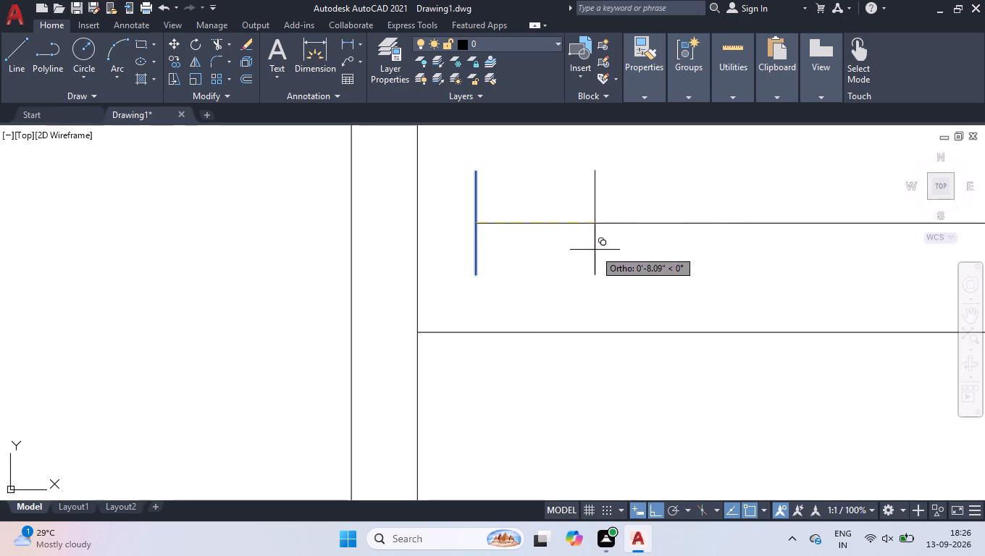
text(AR)
key(Return)
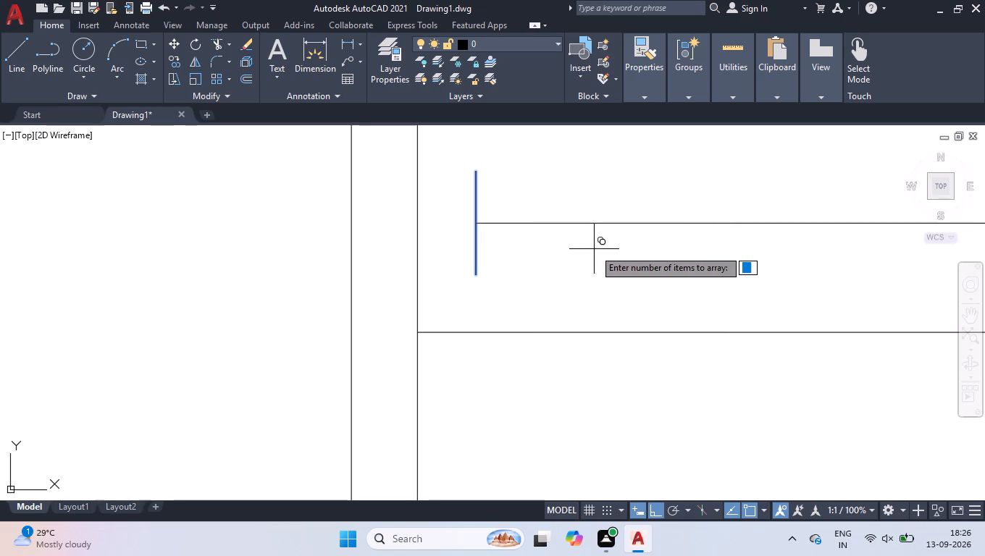
text(10)
key(Return)
key(f)
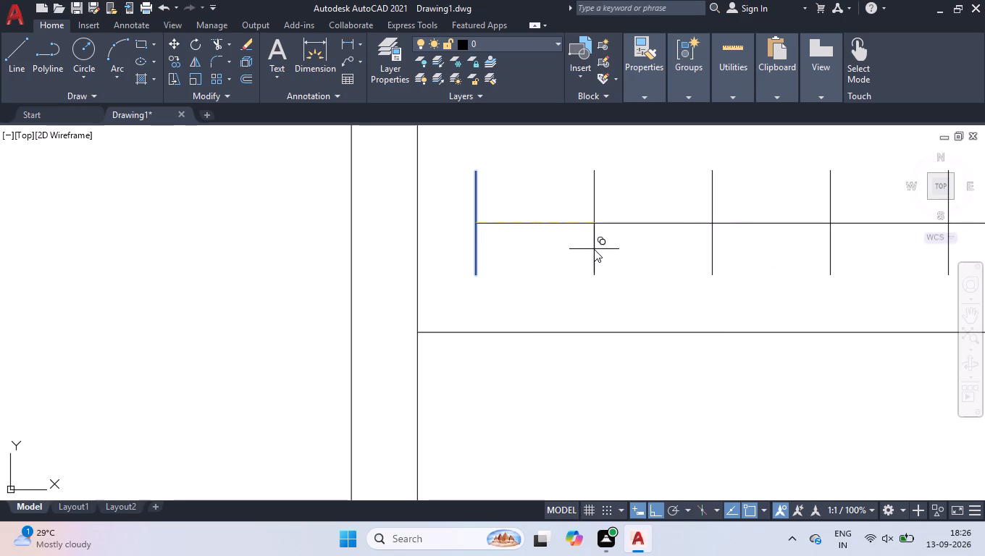
key(Return)
scroll(595, 249, down, 2)
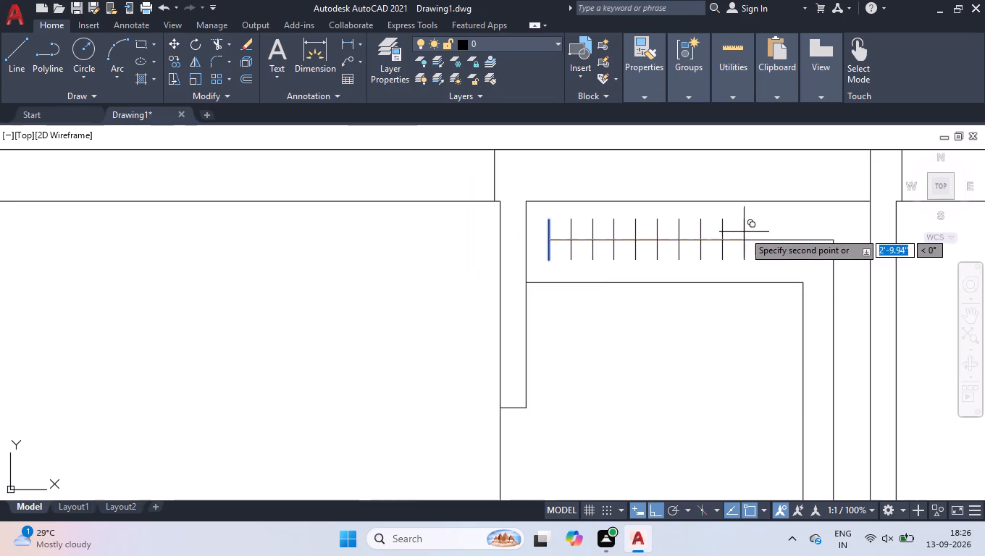
scroll(821, 235, up, 1)
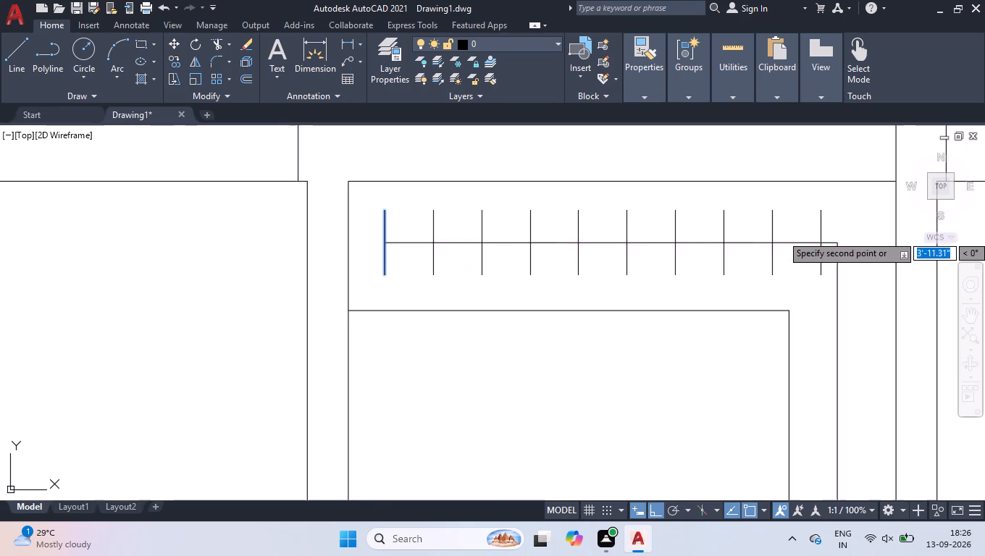
scroll(821, 235, up, 1)
click(820, 244)
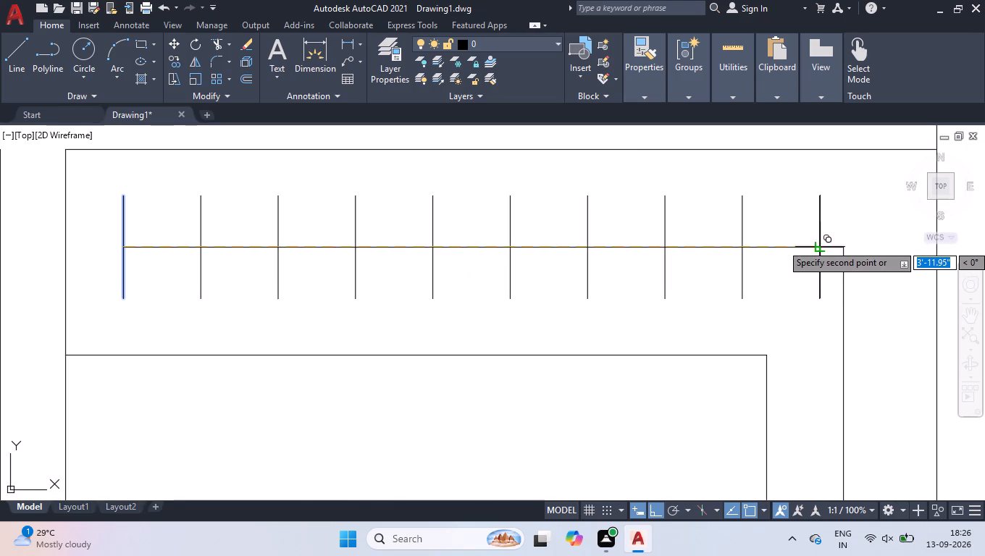
key(space)
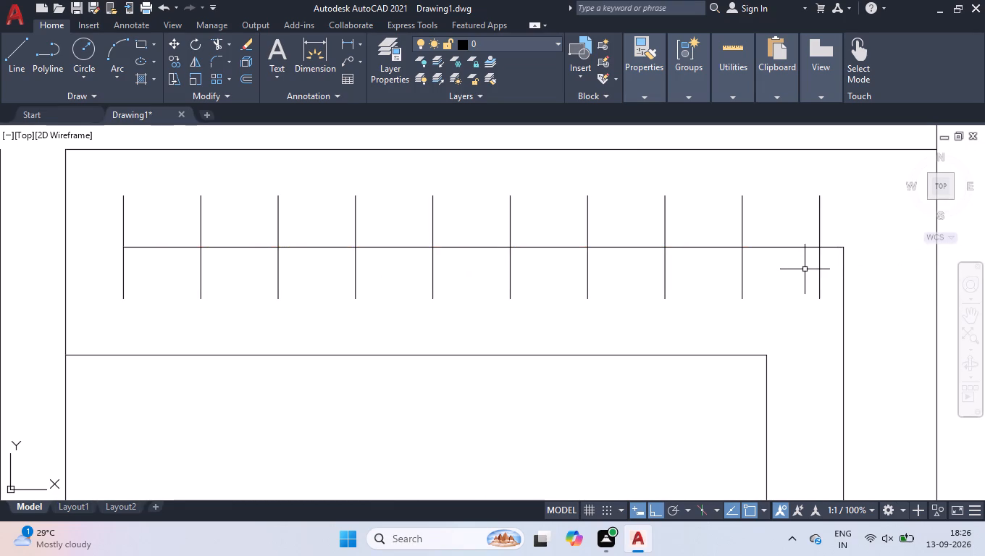
Draw a horizontal line about 7.56" long across the outer L-shaped line's vertical leg, just below the corner.
scroll(797, 269, up, 1)
scroll(796, 276, down, 2)
scroll(863, 306, up, 1)
key(l)
key(Return)
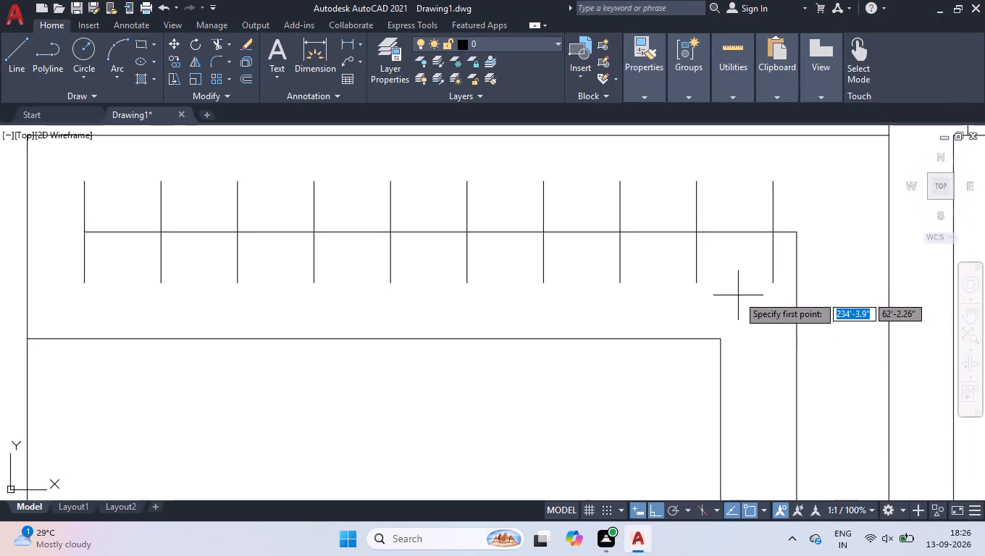
click(737, 295)
click(846, 293)
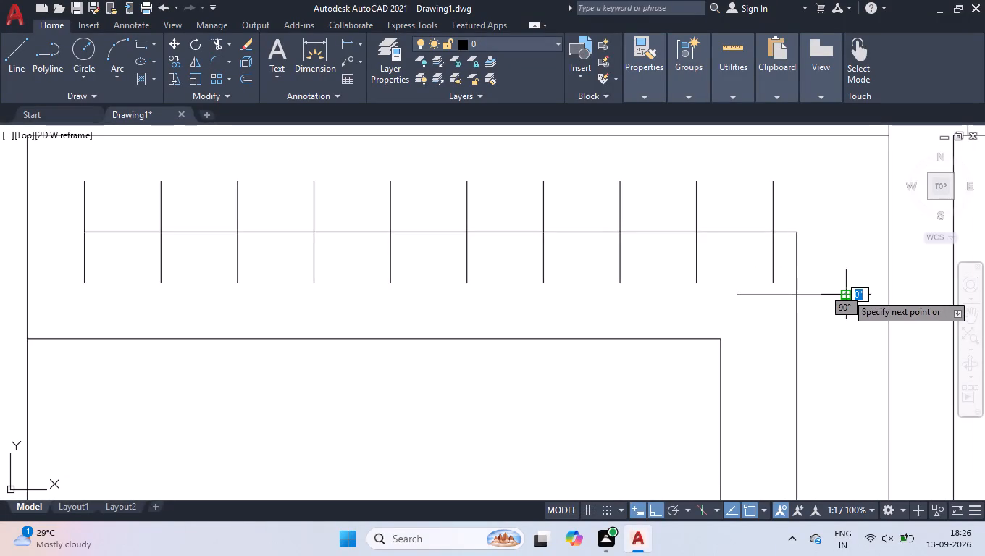
key(space)
Copy the short horizontal line down to the vertical leg's lower end as a 10-item fitted array spanning about 4'-0.59".
click(850, 285)
click(842, 292)
click(823, 306)
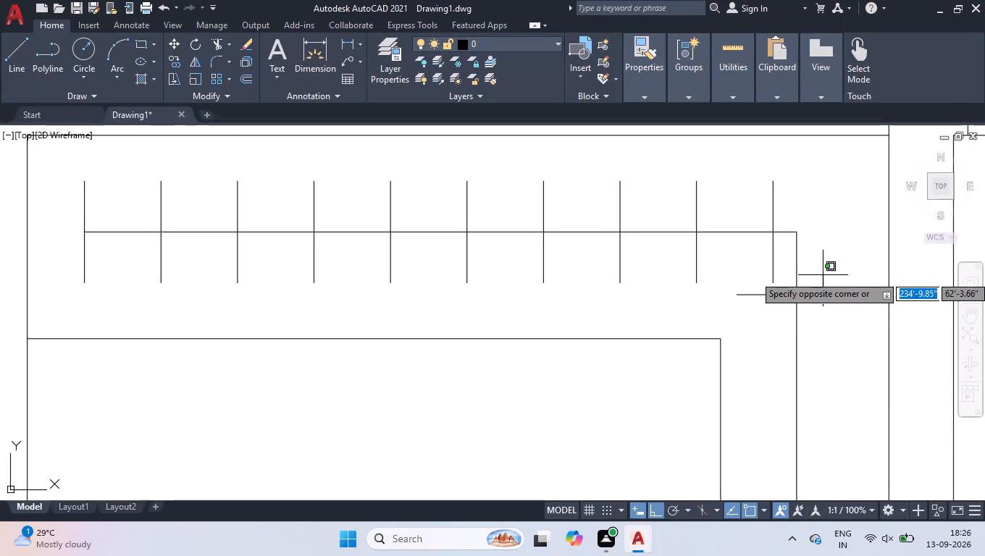
click(819, 273)
text(CO)
key(Return)
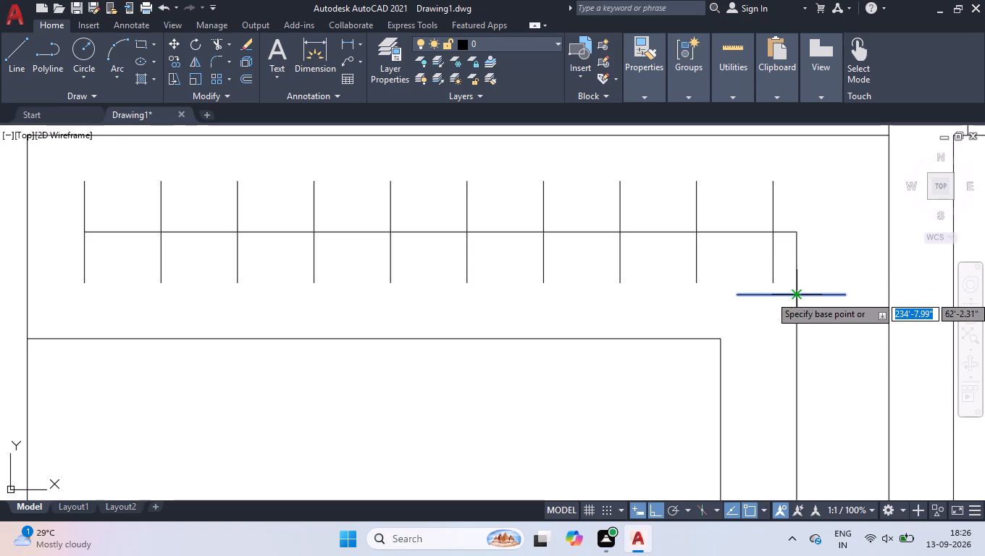
click(798, 295)
text(AR)
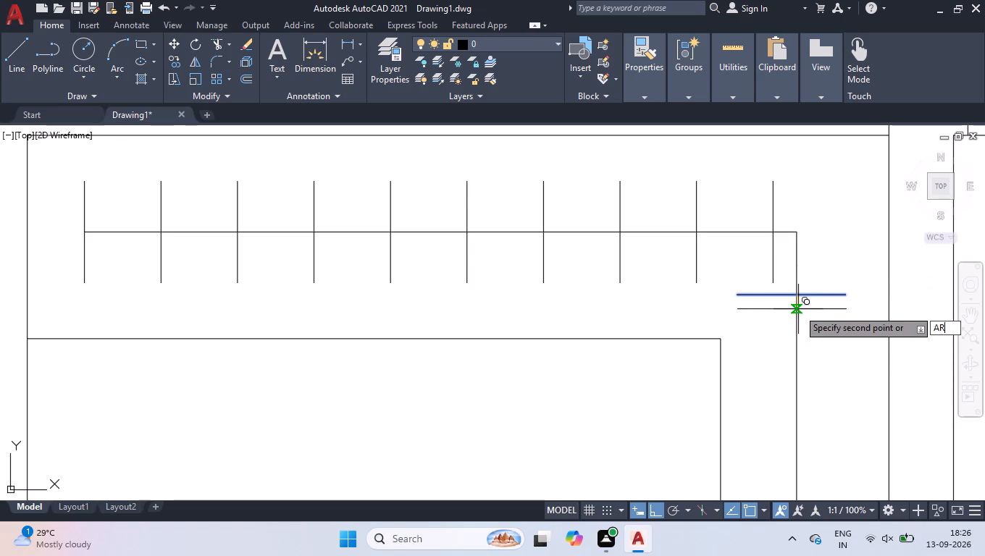
key(Return)
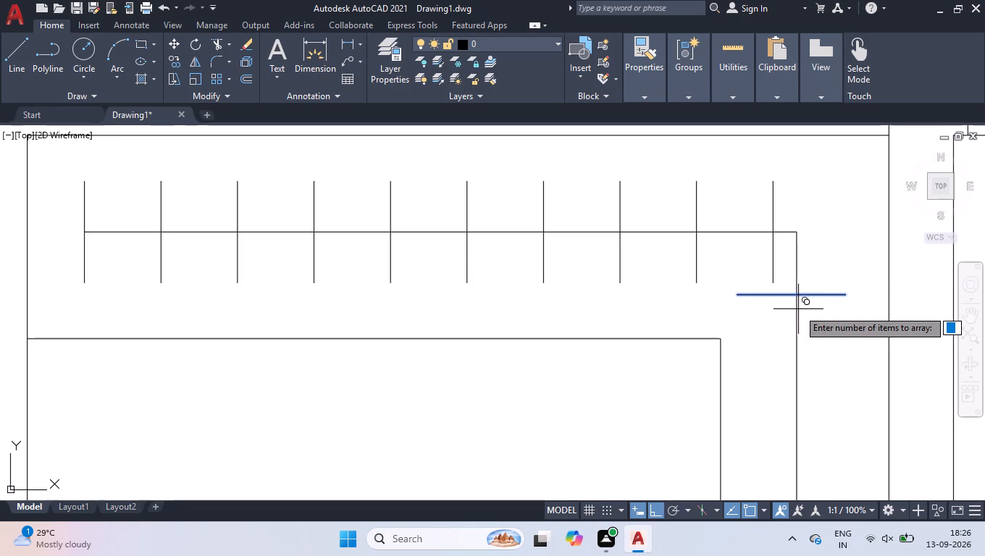
text(10)
key(Return)
key(f)
key(Return)
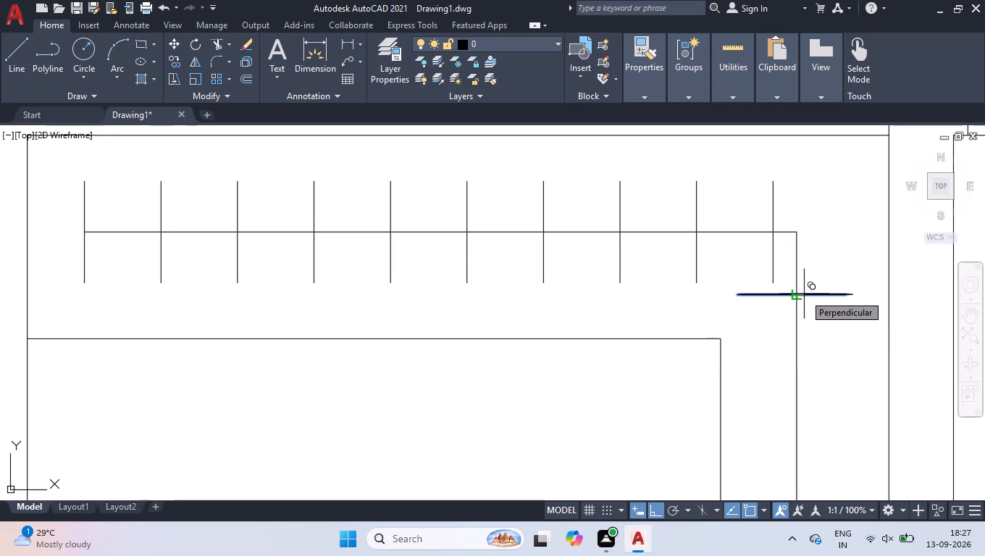
scroll(804, 294, down, 3)
scroll(806, 473, up, 3)
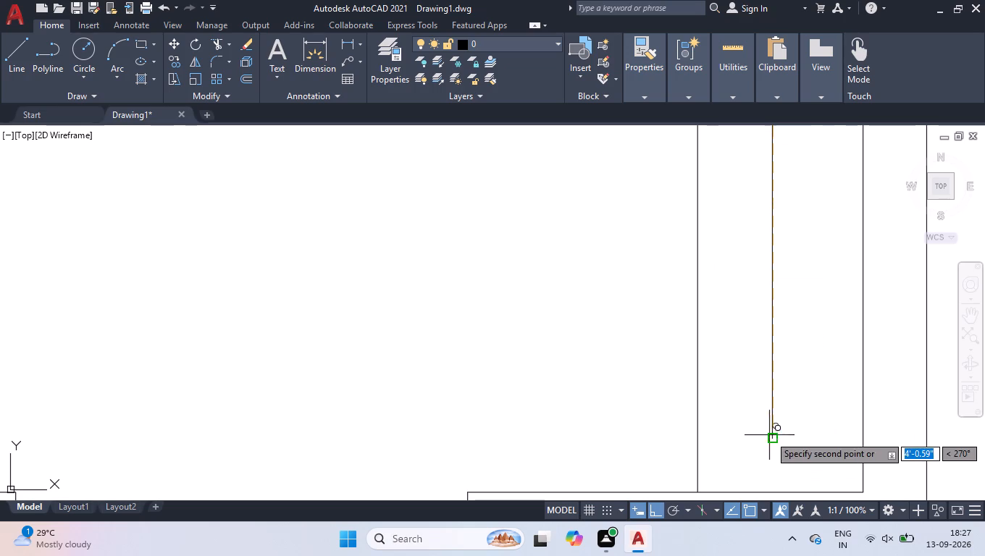
click(769, 435)
key(space)
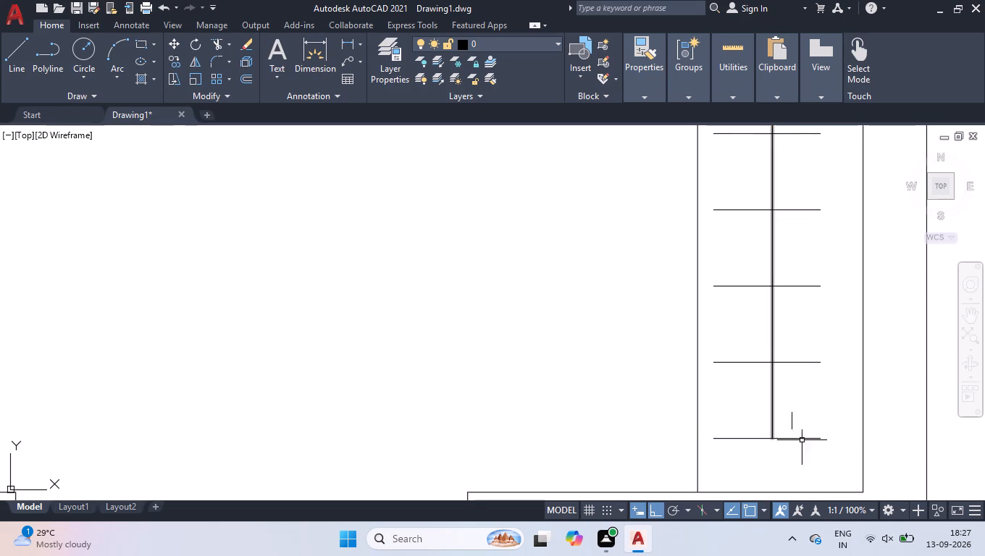
Check the spacing of the cross lines on both legs with Quick measure.
click(708, 119)
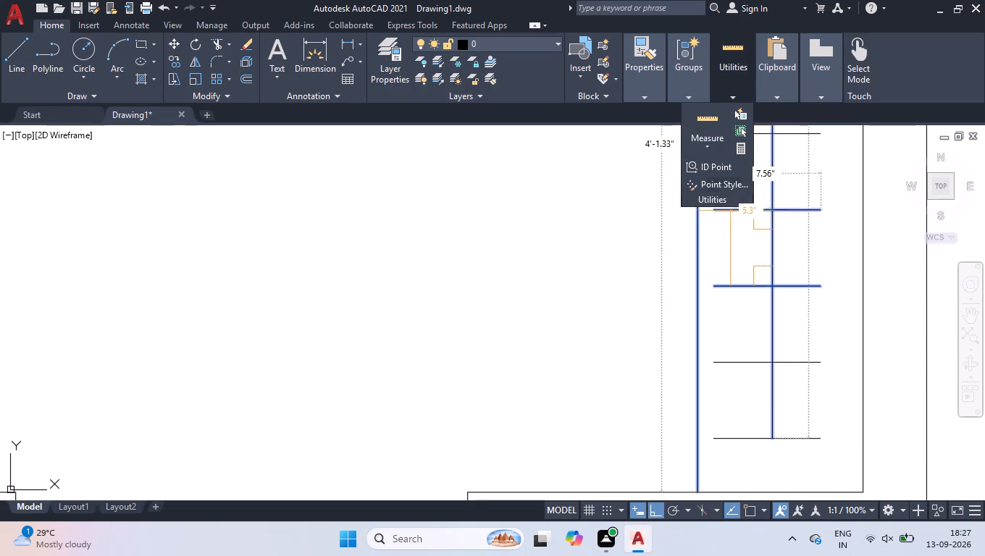
key(space)
scroll(735, 349, down, 4)
scroll(705, 247, up, 2)
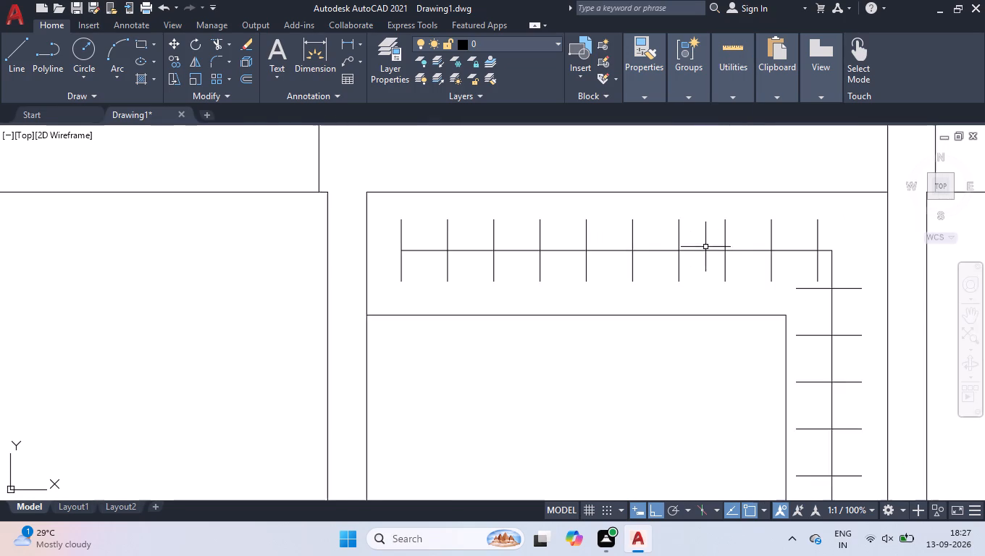
scroll(705, 247, up, 3)
key(space)
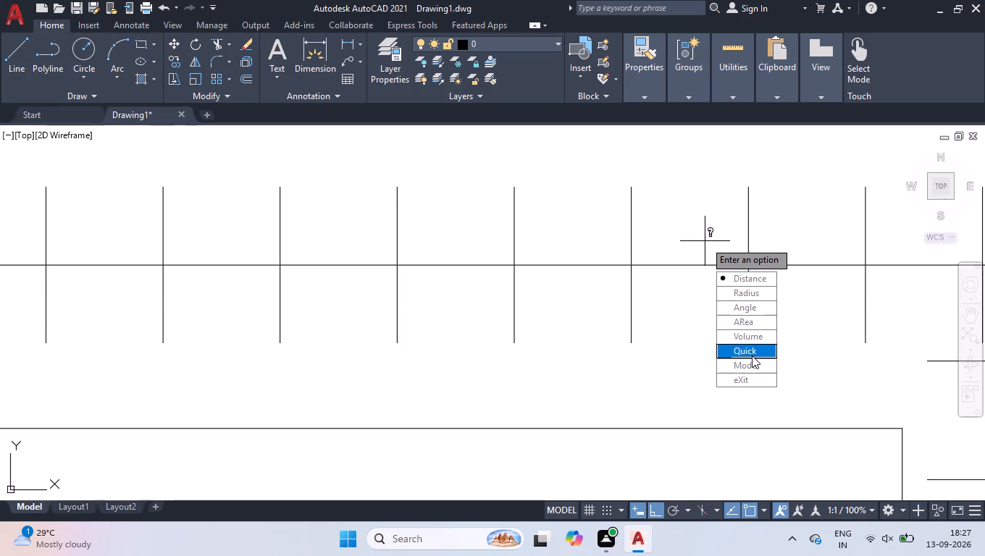
drag(752, 355, 704, 232)
key(space)
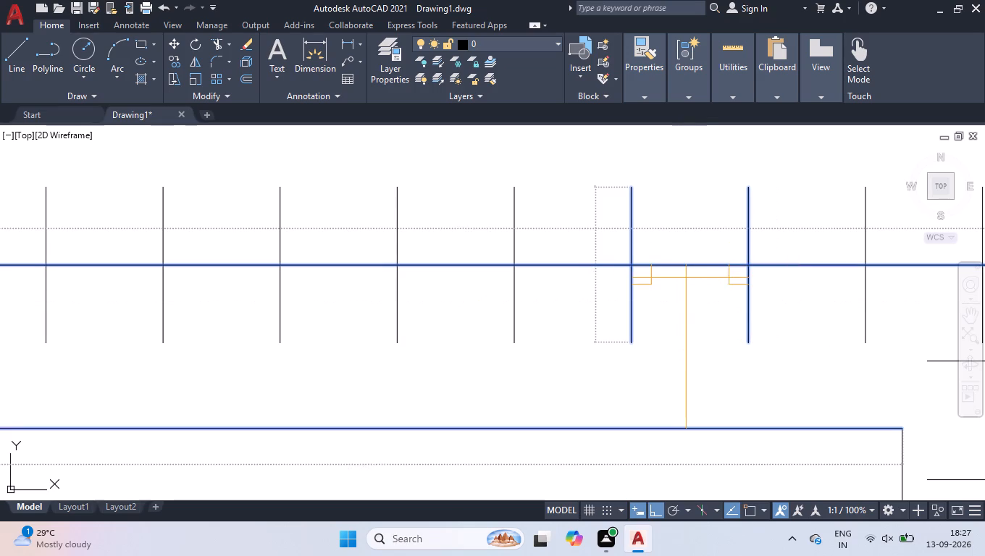
Change the colour of both L-shaped line legs and all their short cross lines in the wardrobe to Blue.
scroll(616, 224, down, 2)
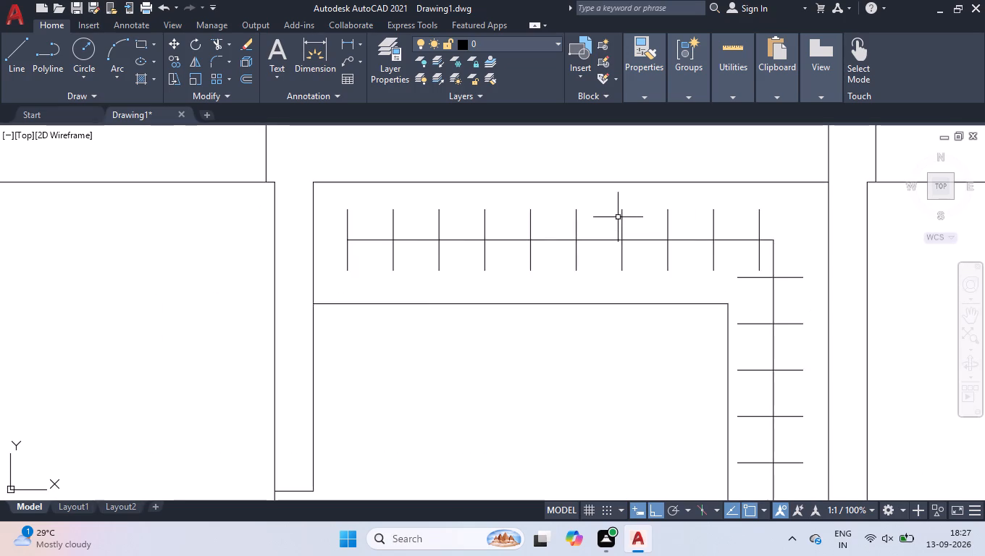
scroll(619, 215, down, 3)
scroll(643, 245, up, 1)
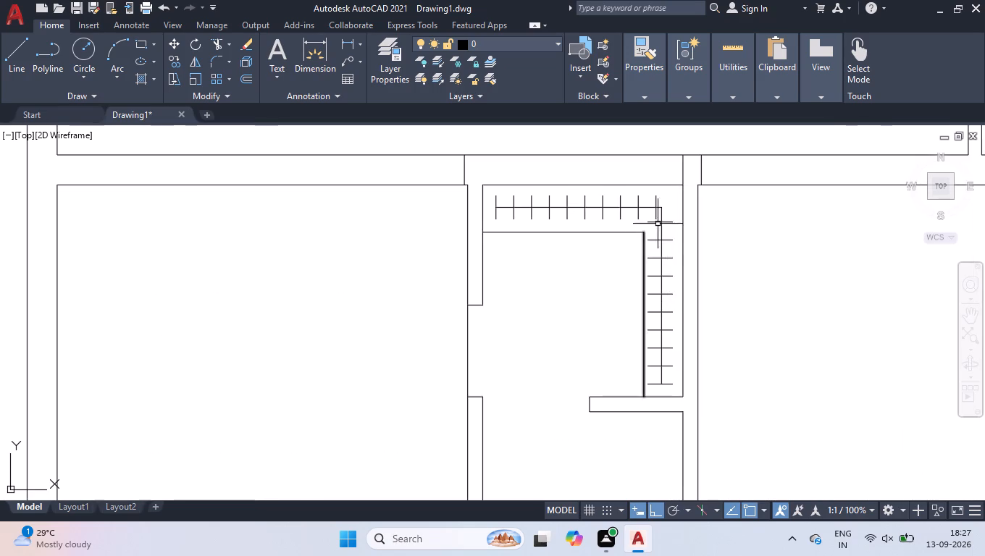
scroll(672, 198, up, 2)
click(672, 198)
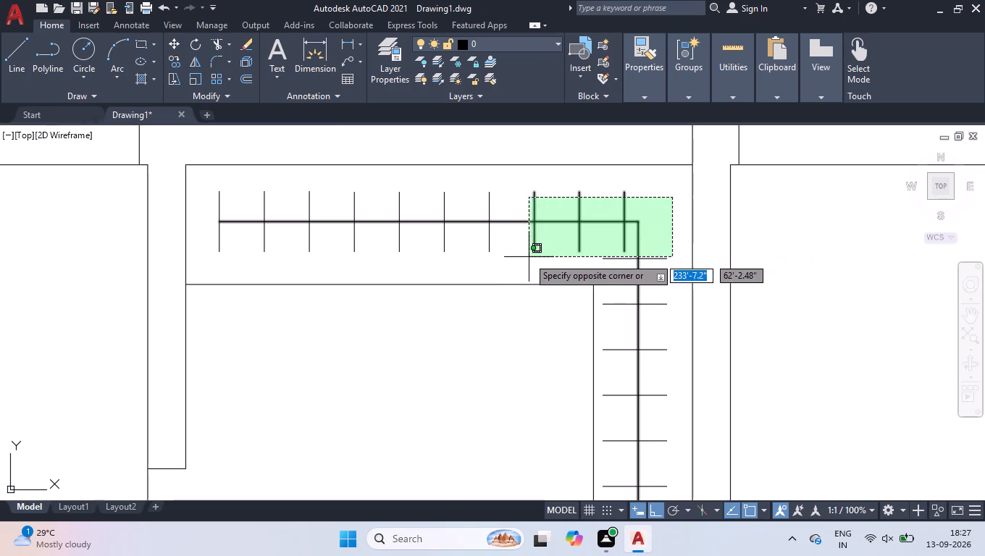
click(194, 250)
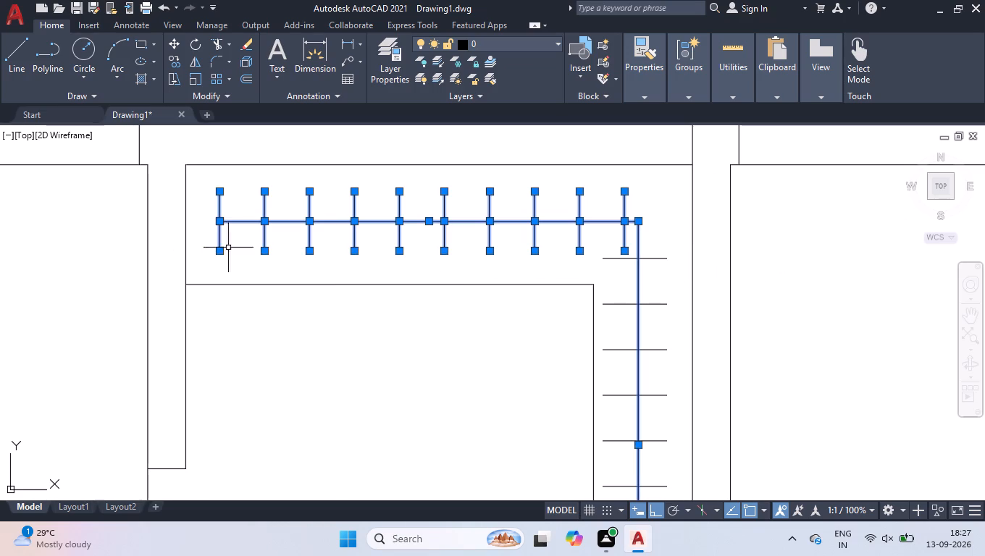
click(678, 238)
scroll(657, 282, down, 2)
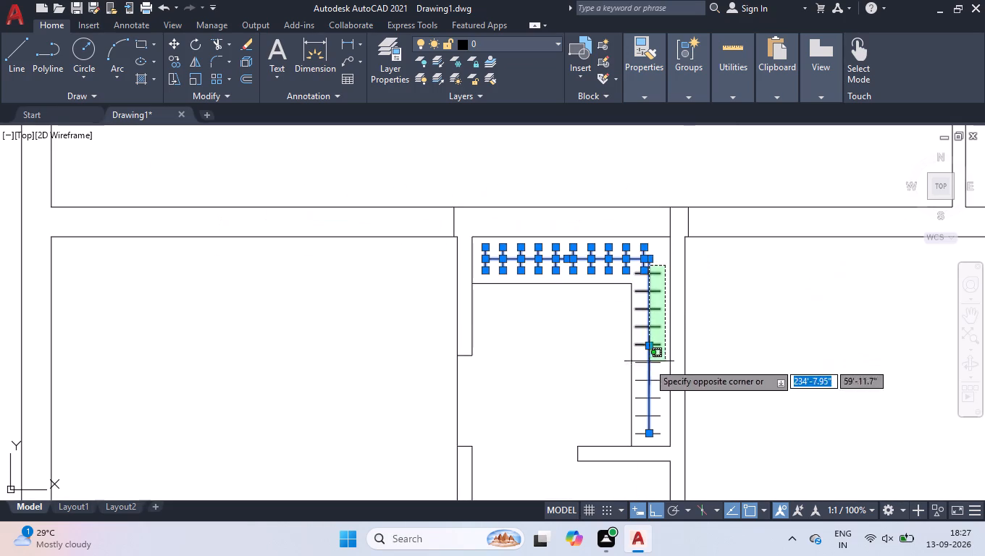
click(642, 442)
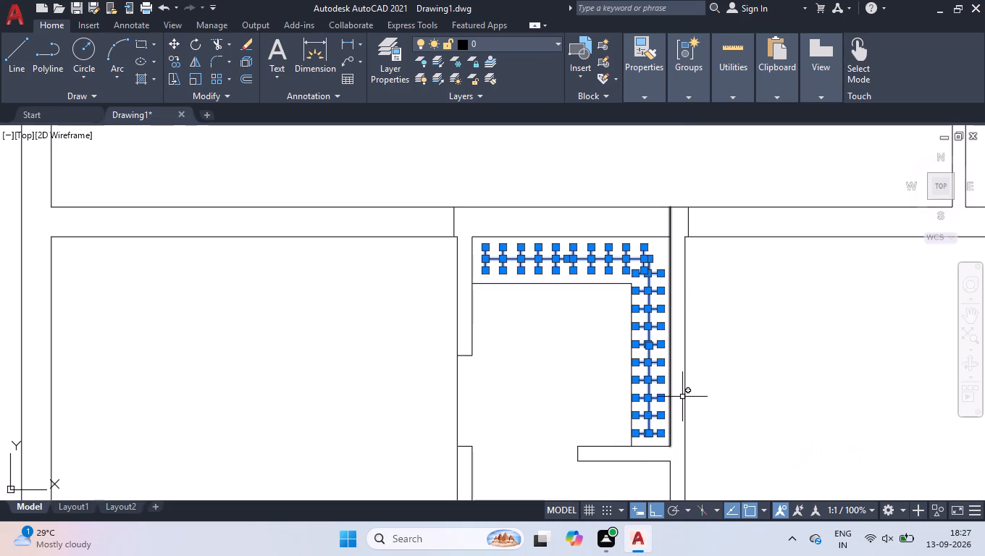
key(ctrl+1)
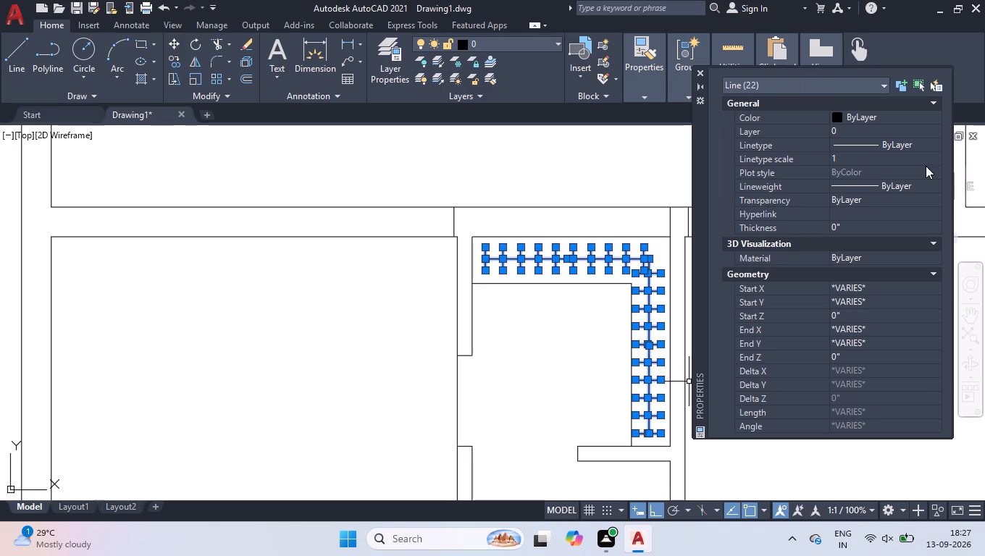
click(920, 113)
click(918, 118)
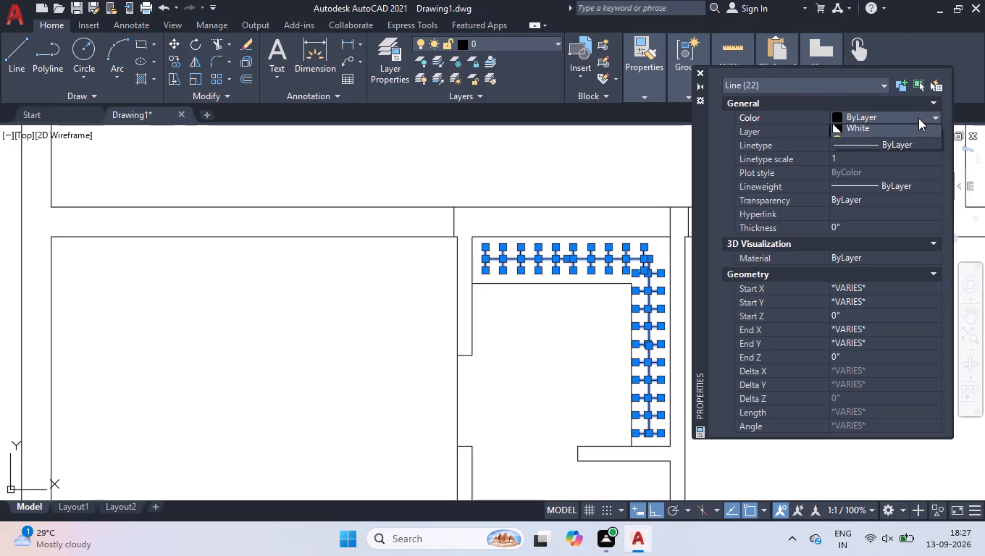
click(888, 211)
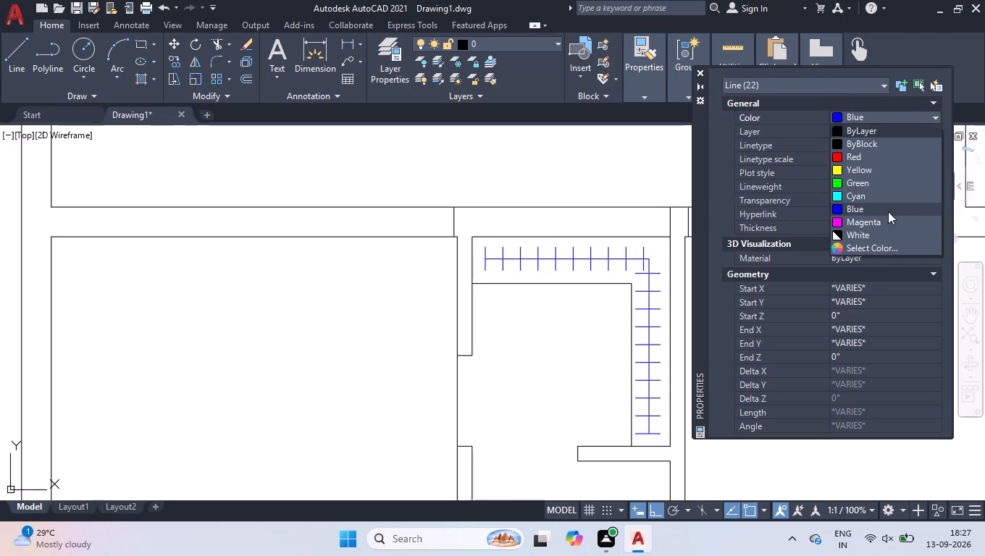
click(705, 75)
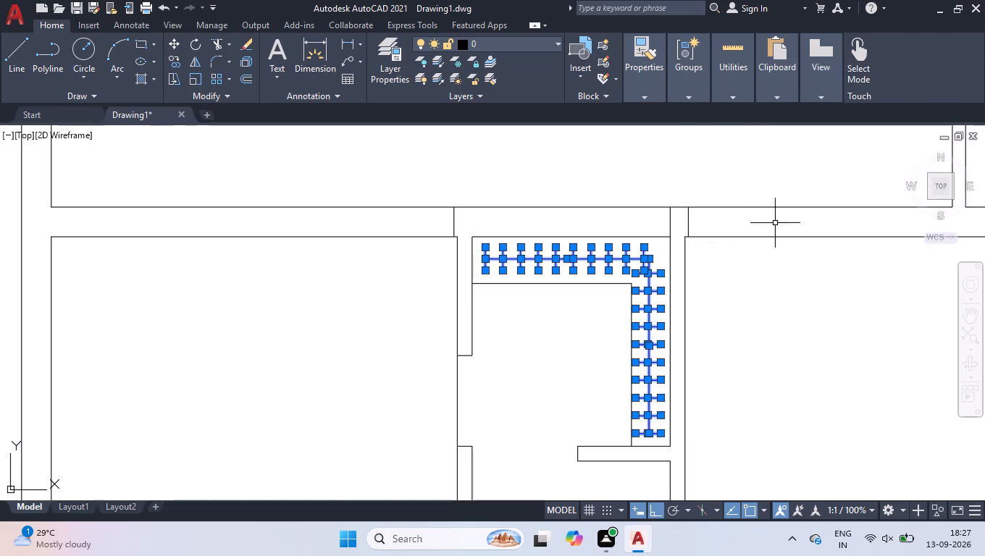
right_drag(787, 285, 775, 273)
click(875, 405)
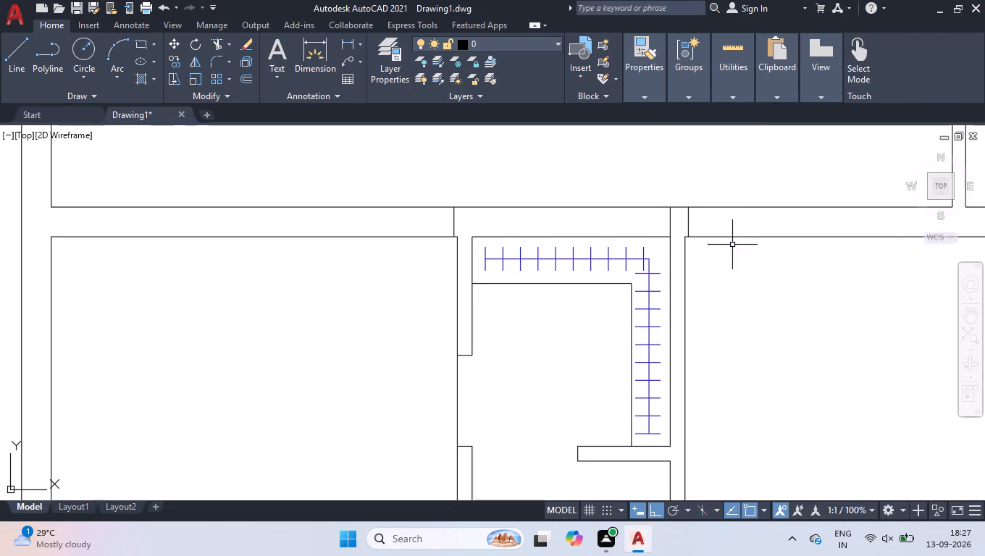
Set the horizontal leg and the cross lines on both wardrobe legs to the darker blue index Color 172.
click(479, 245)
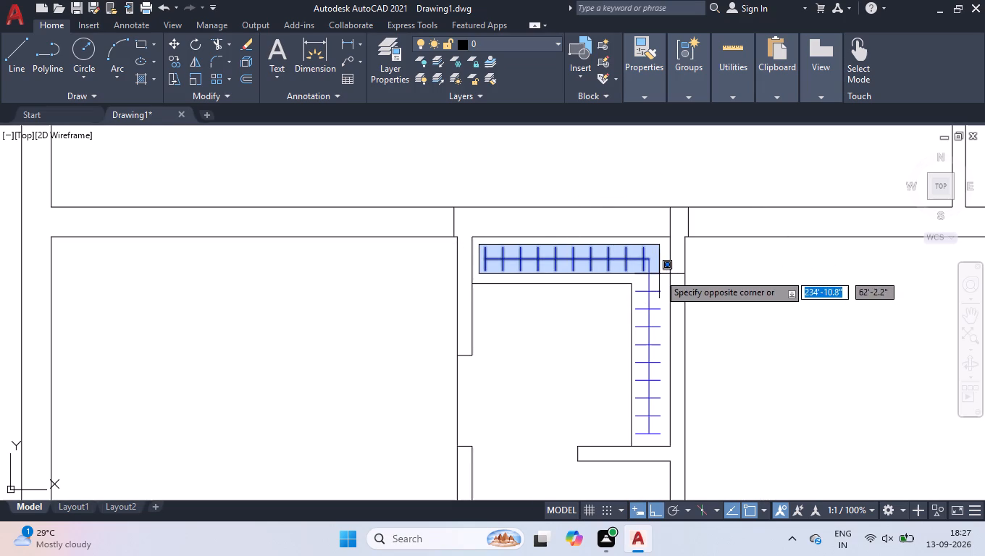
click(659, 274)
click(655, 254)
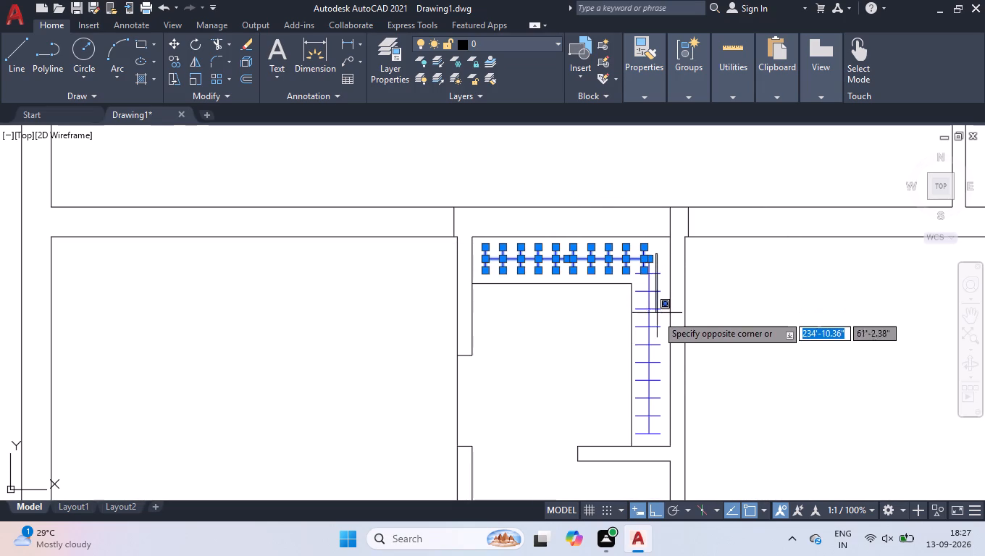
click(650, 443)
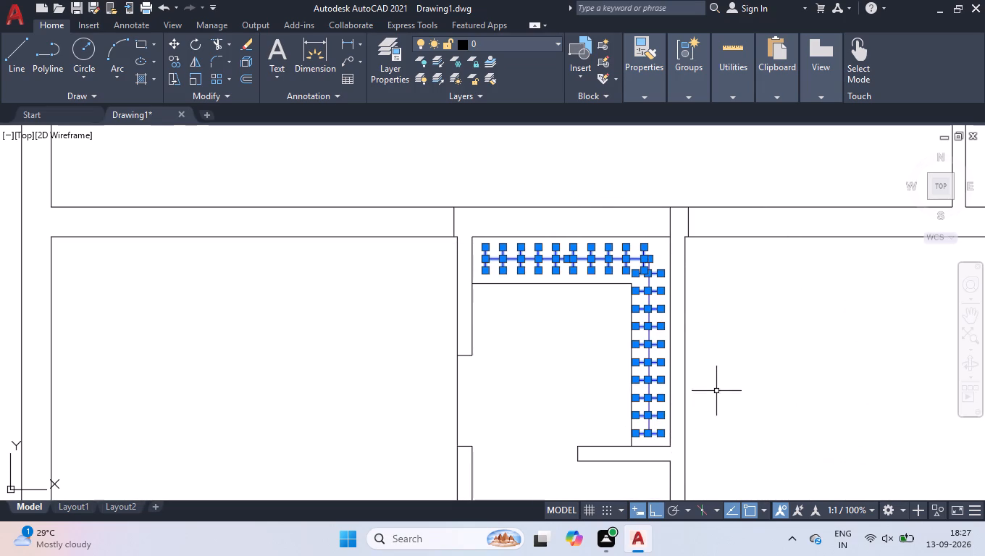
key(ctrl+1)
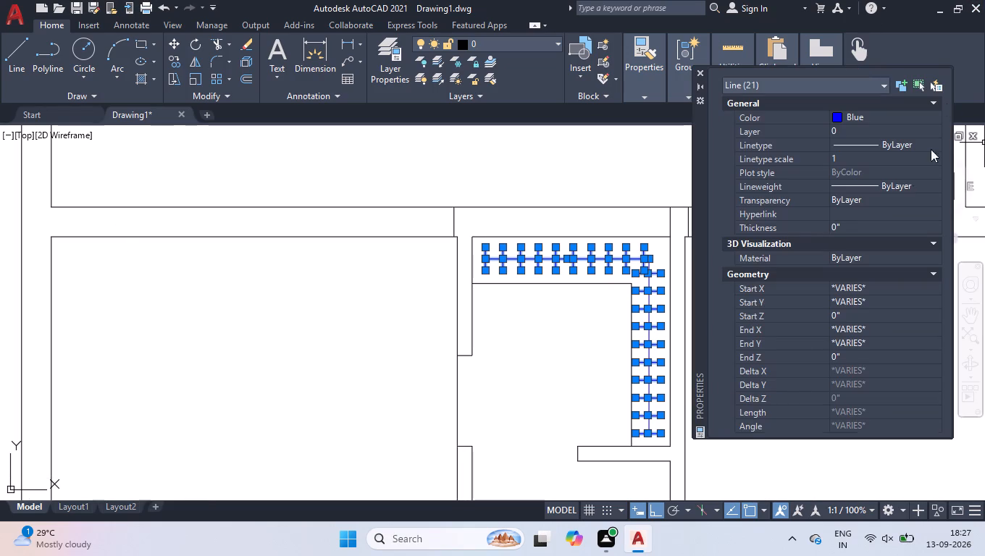
double_click(865, 113)
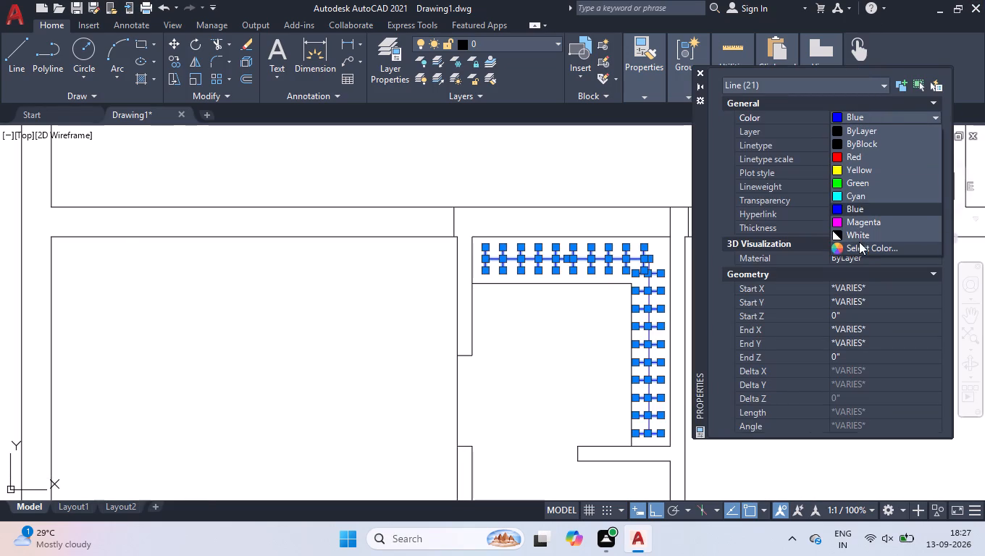
click(860, 252)
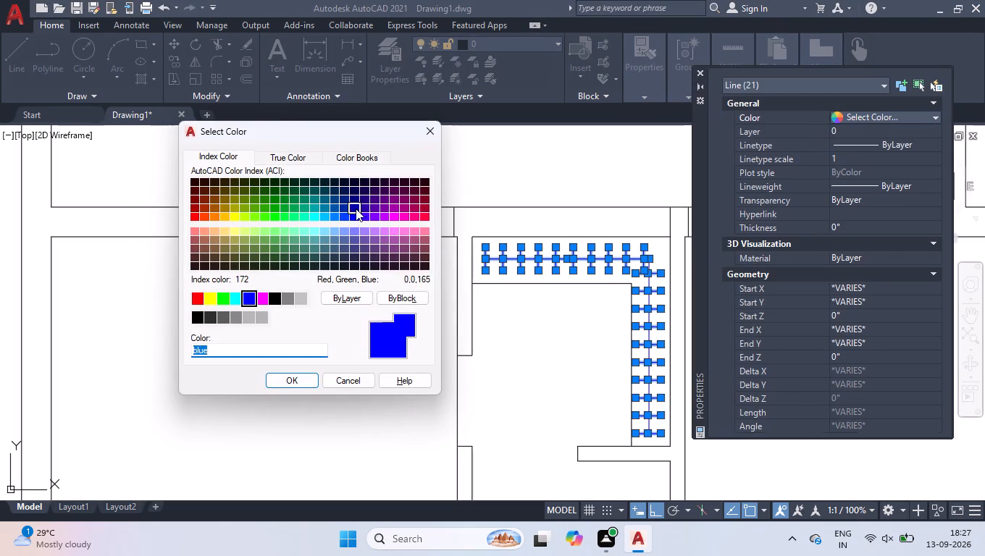
click(356, 208)
click(307, 378)
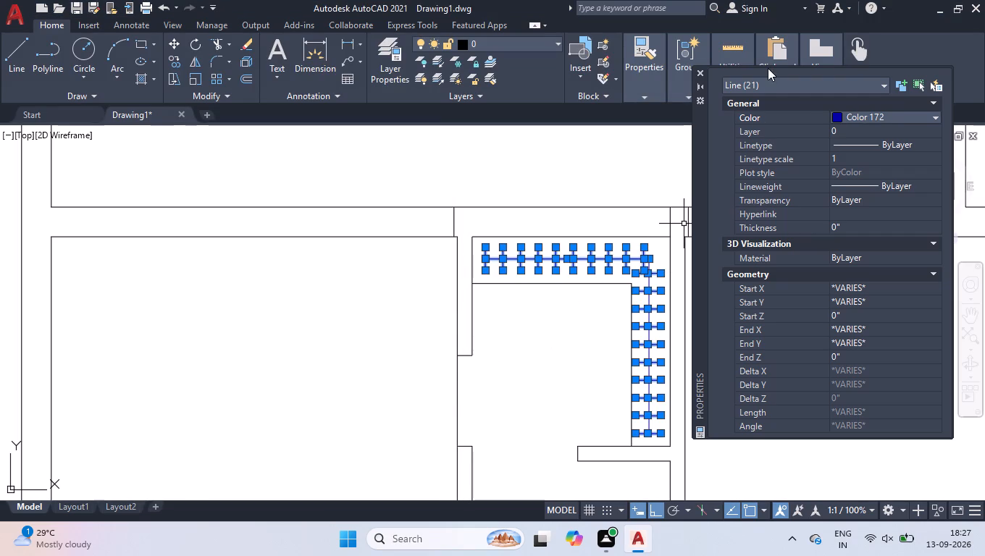
click(703, 72)
shift+click(731, 161)
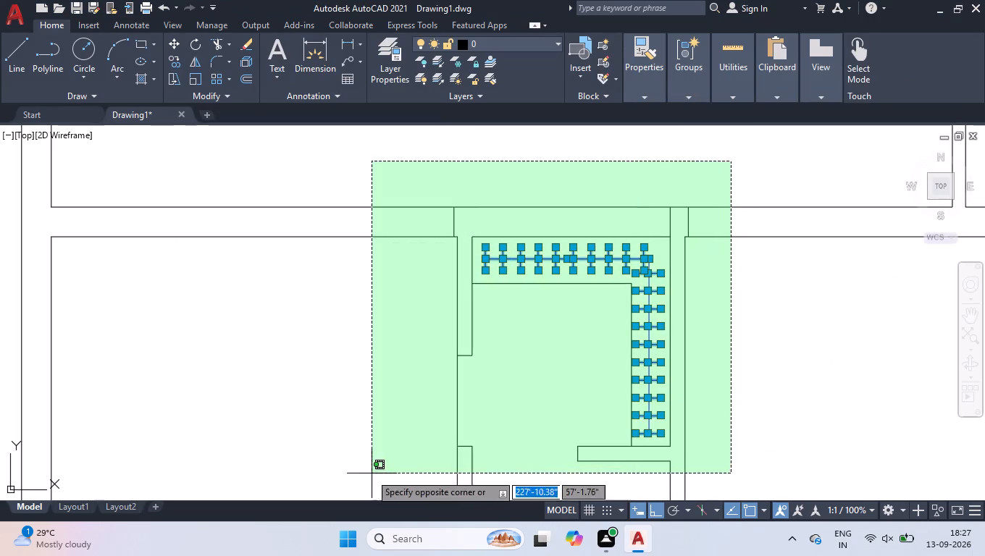
shift+click(406, 453)
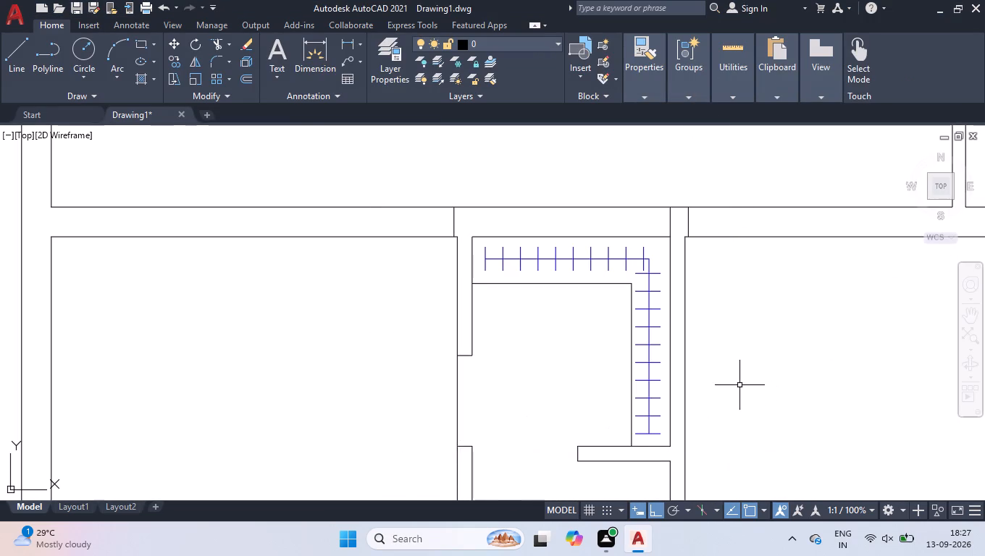
Add a horizontal linear dimension from the upper partition's lower corner to the short wall line beside the wardrobe, placed inside the room below.
scroll(755, 339, down, 2)
scroll(665, 287, down, 2)
scroll(704, 358, up, 1)
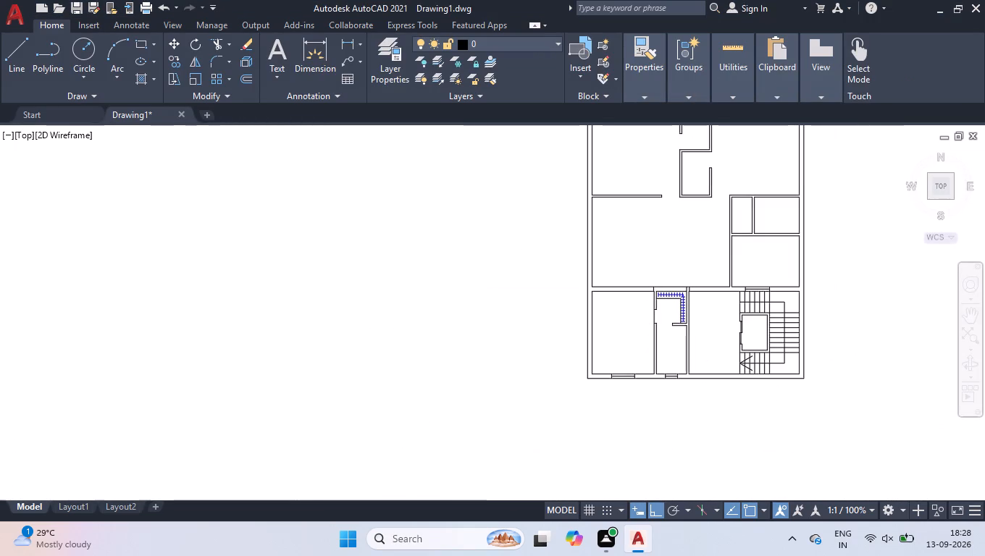
scroll(703, 345, up, 1)
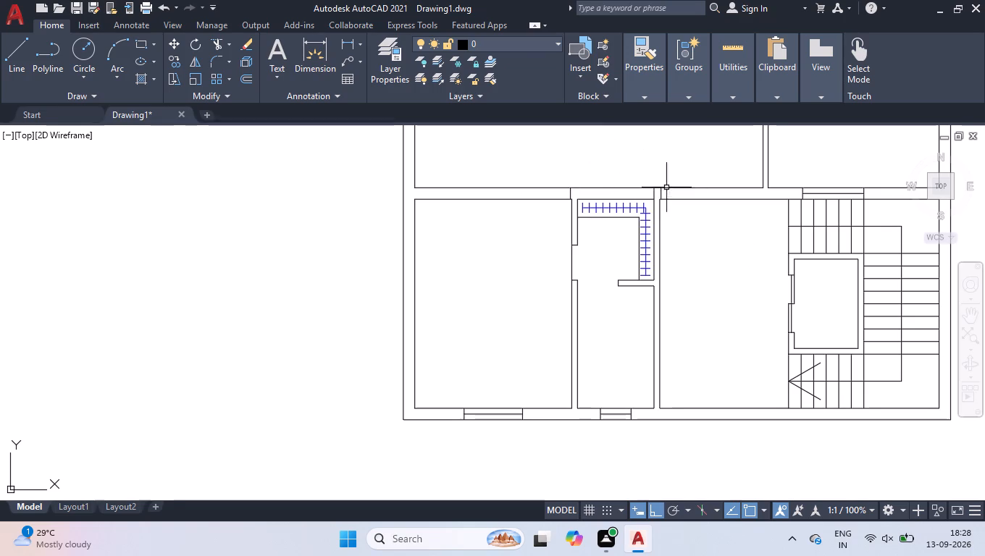
scroll(712, 175, up, 1)
text(DLI)
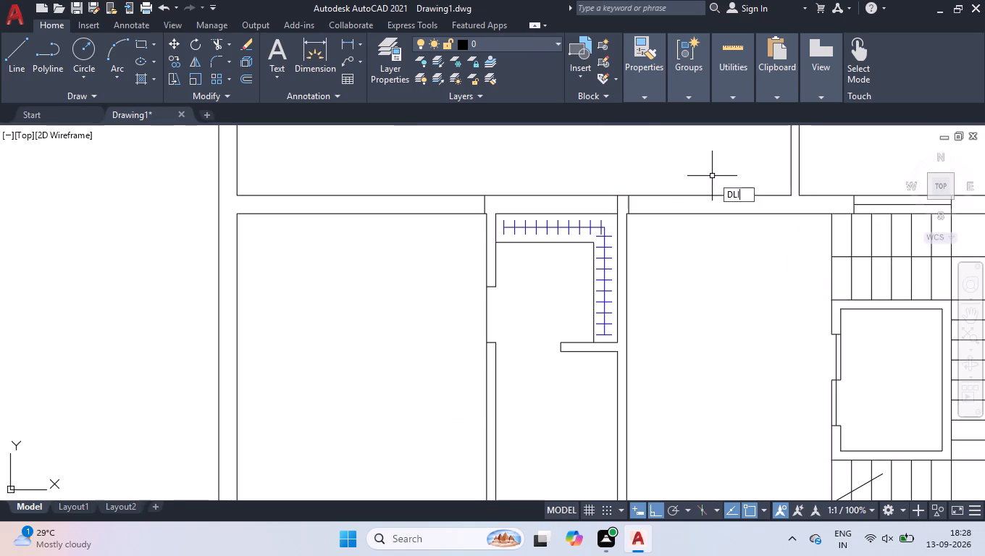
key(Return)
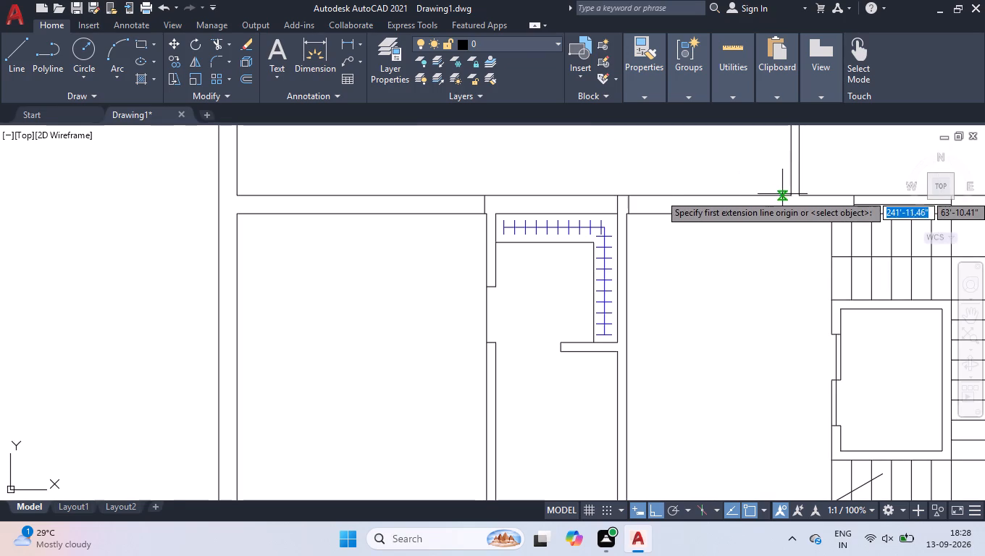
click(788, 194)
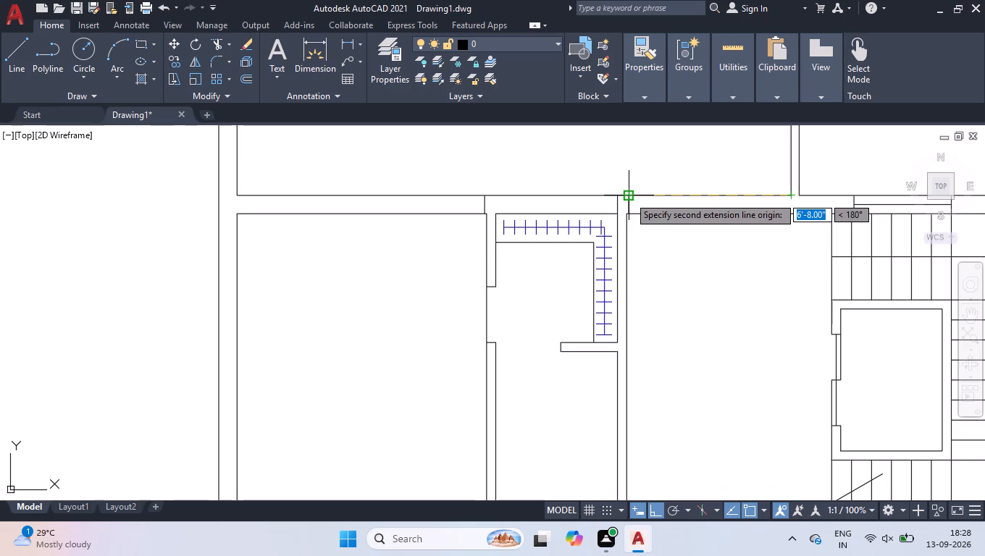
click(629, 196)
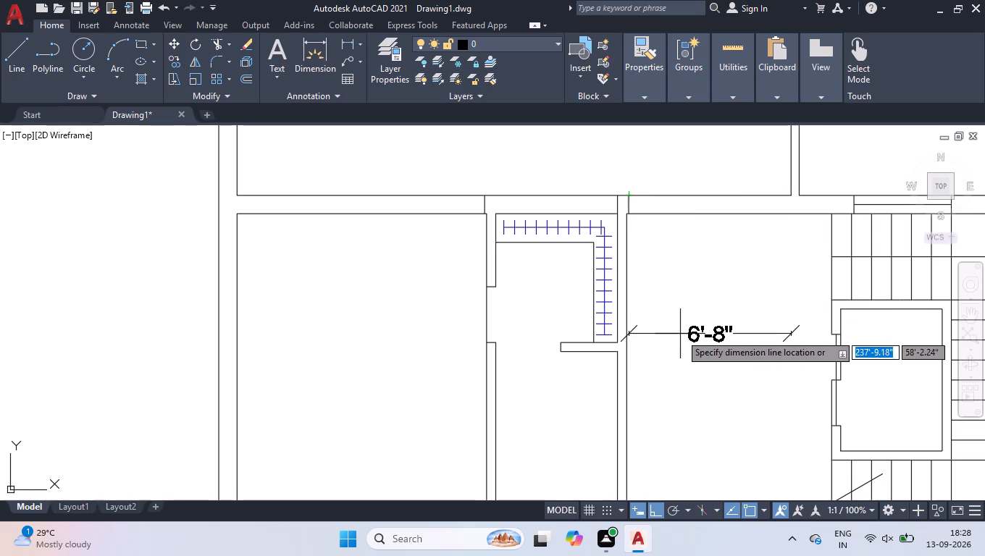
click(706, 329)
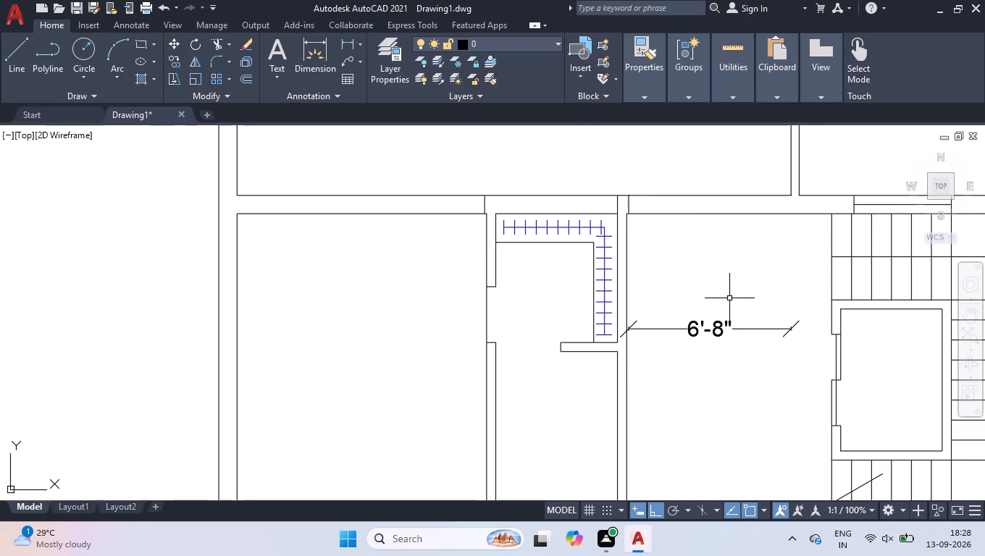
Draw a 9" vertical line across the horizontal wall, starting at the upper partition's lower corner.
key(l)
key(Return)
scroll(799, 184, up, 2)
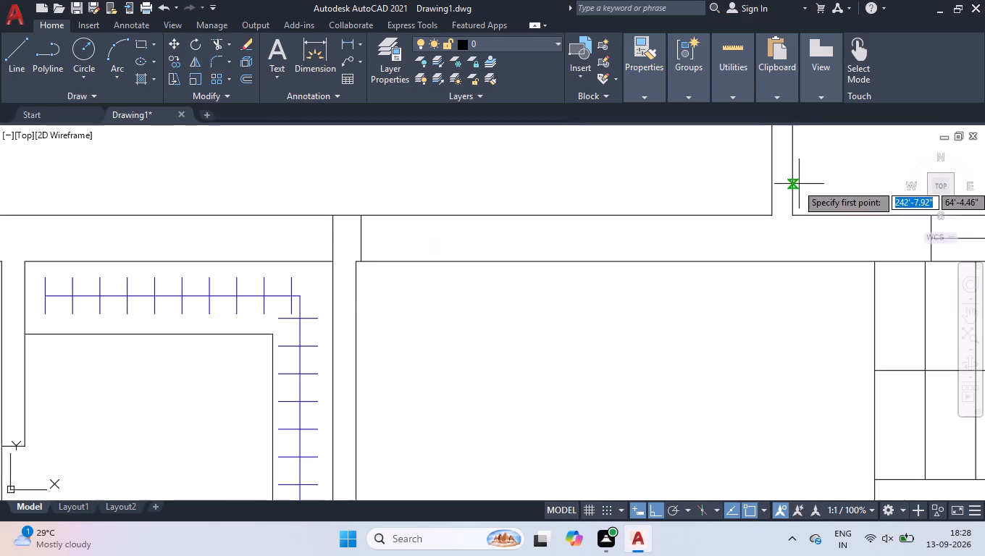
click(772, 211)
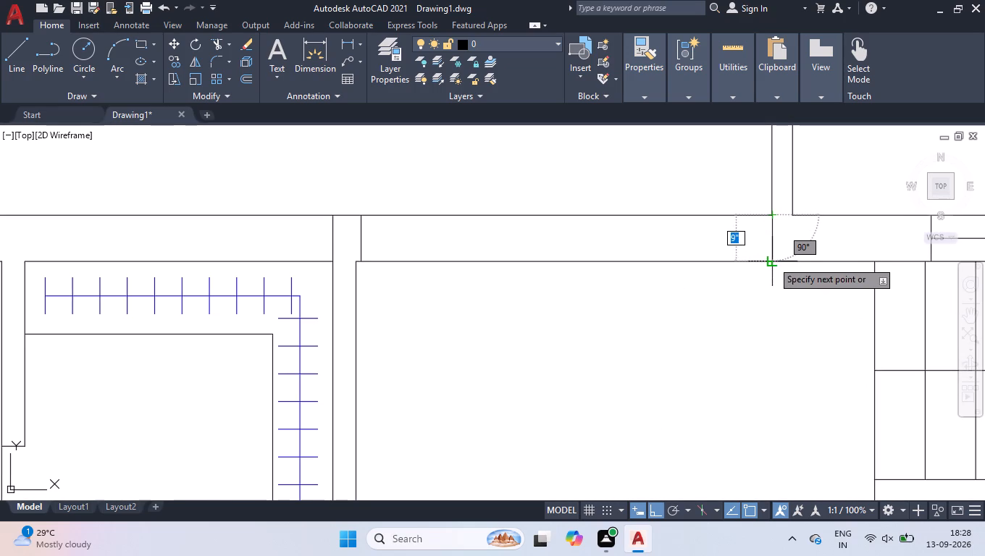
click(772, 261)
key(space)
Move the new cross-wall line 9" along the wall toward the wardrobe and clear the selection.
drag(753, 188, 758, 202)
click(794, 303)
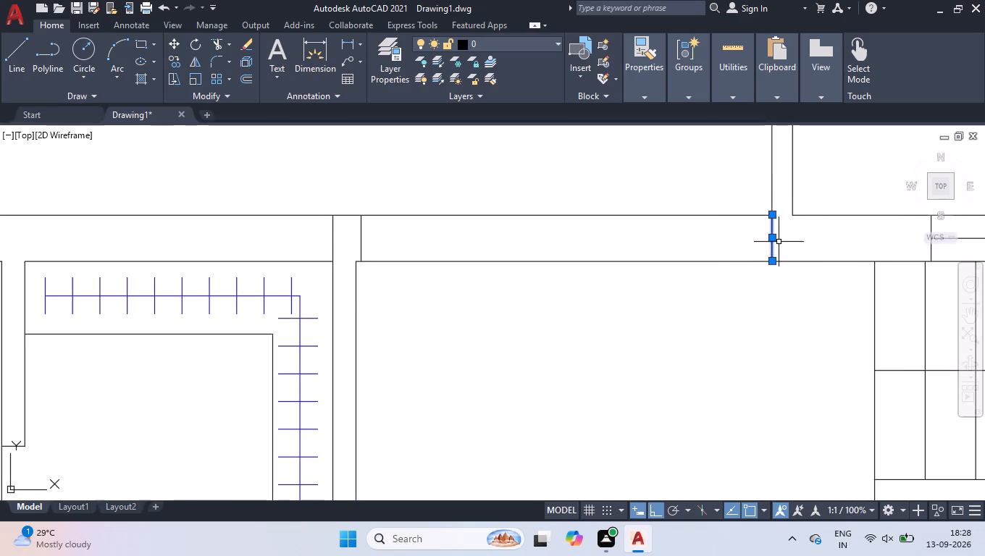
click(772, 240)
key(9)
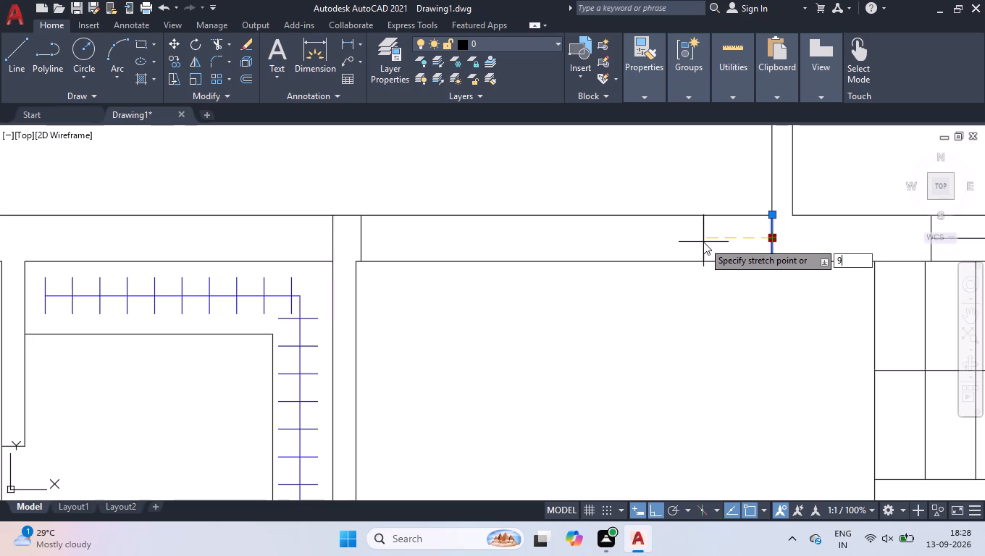
key(Return)
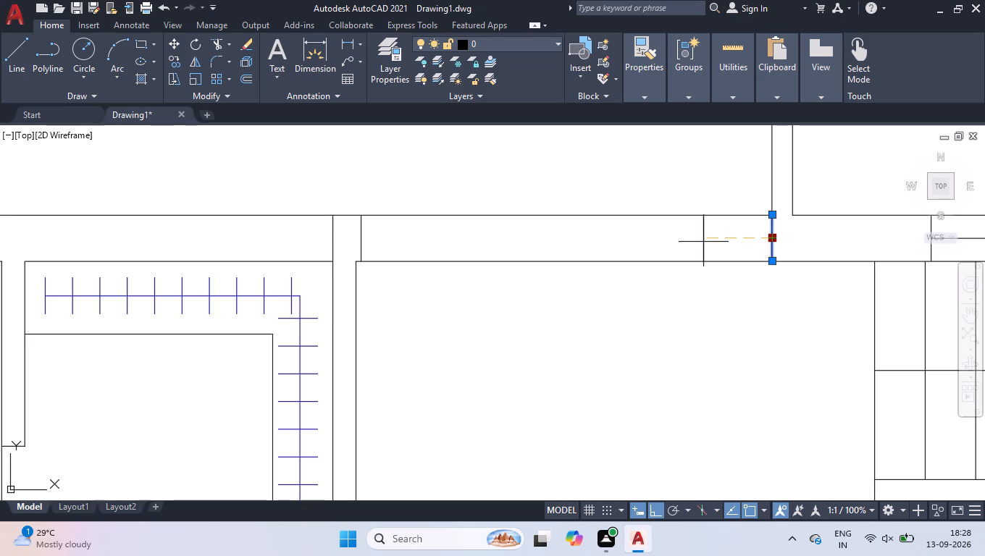
right_click(703, 242)
click(716, 406)
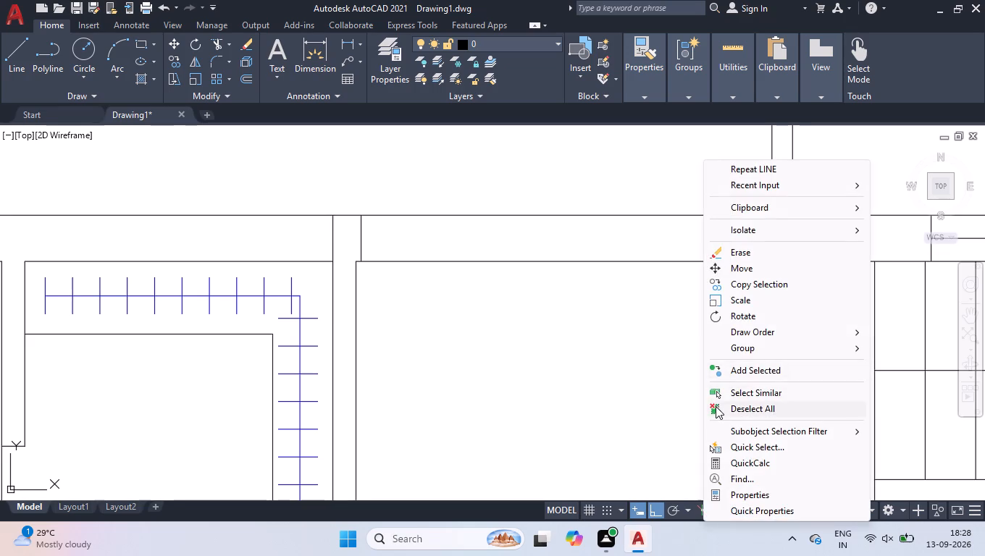
Move the short cross-wall line beside the wardrobe 1" toward the wardrobe, in line with the partition face, and clear the selection.
click(359, 236)
scroll(359, 236, up, 2)
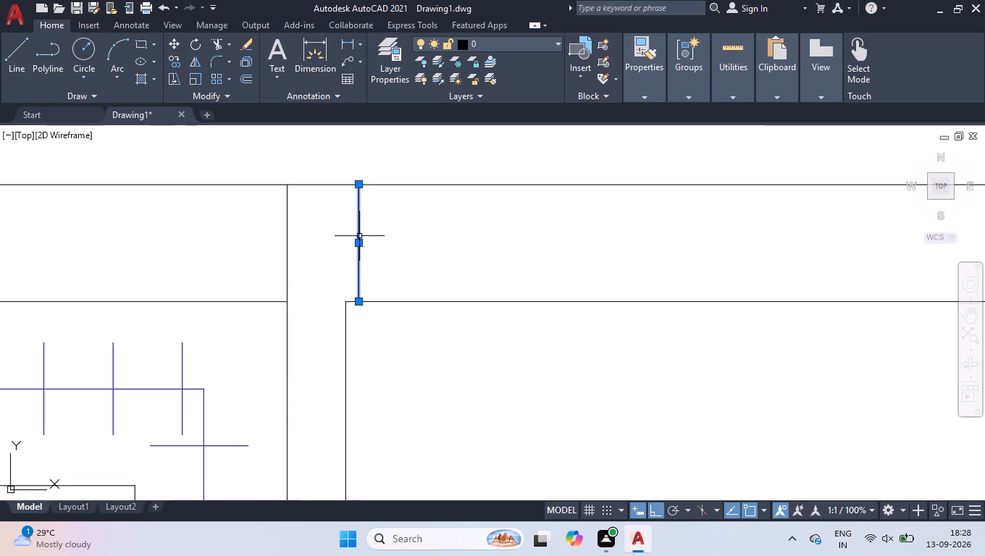
click(357, 243)
key(1)
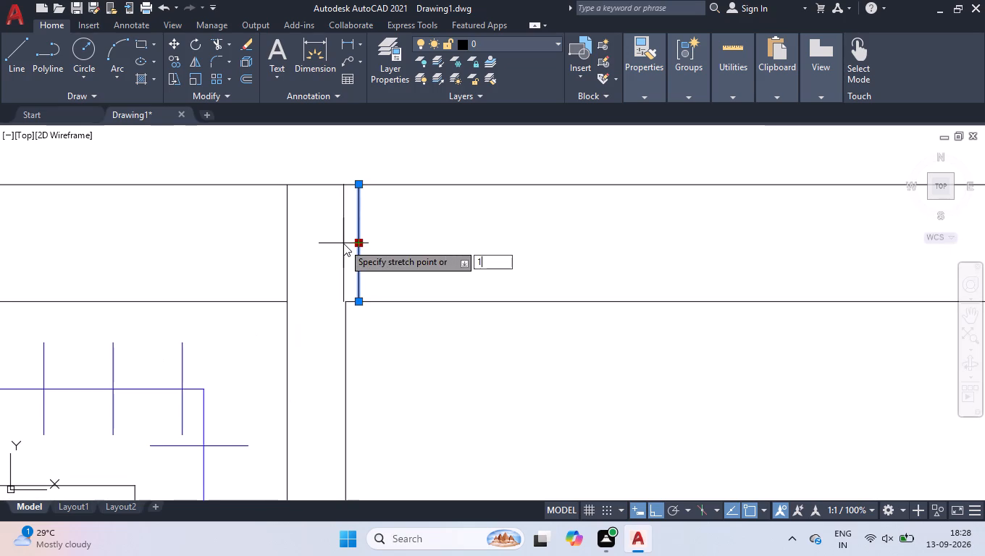
key(Return)
right_click(397, 264)
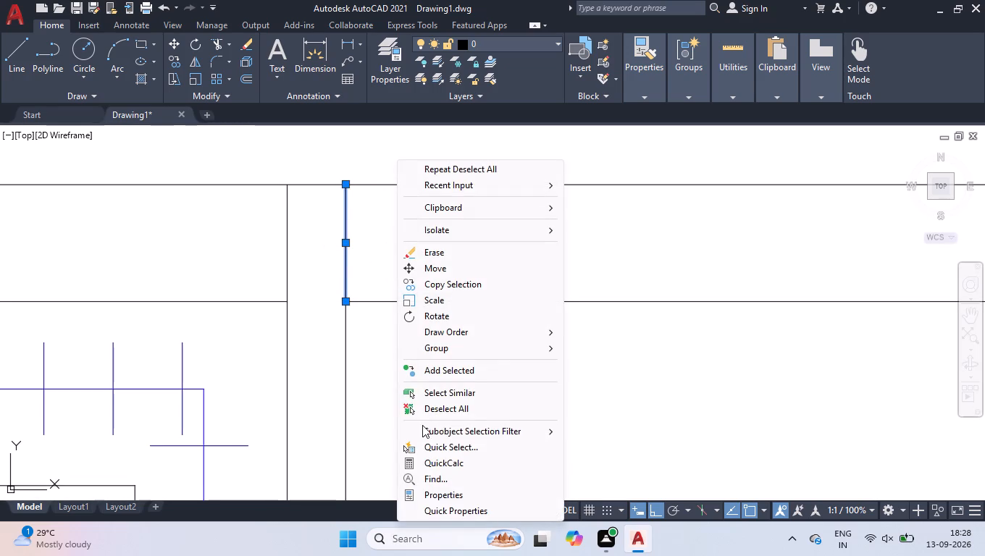
click(426, 413)
Offset the cross-wall line beside the wardrobe by 4'4" along the horizontal wall toward the staircase.
scroll(408, 327, down, 3)
scroll(426, 250, down, 1)
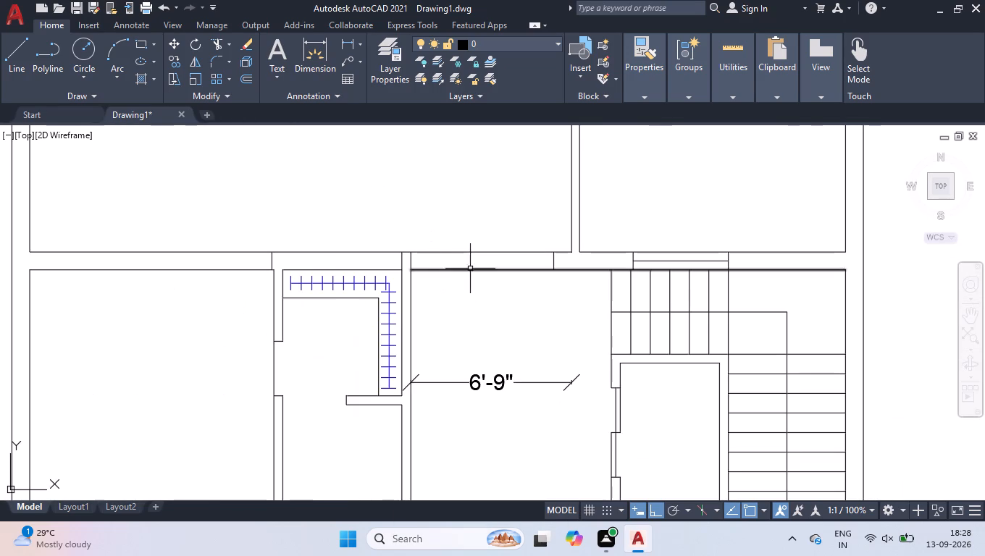
scroll(472, 257, up, 3)
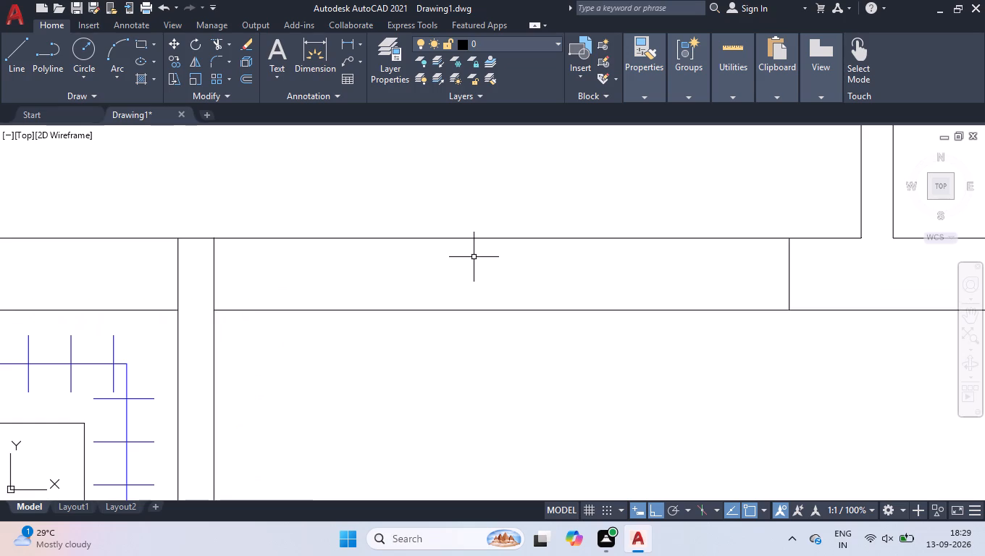
text(OFF)
key(Return)
text(4'4)
key(Return)
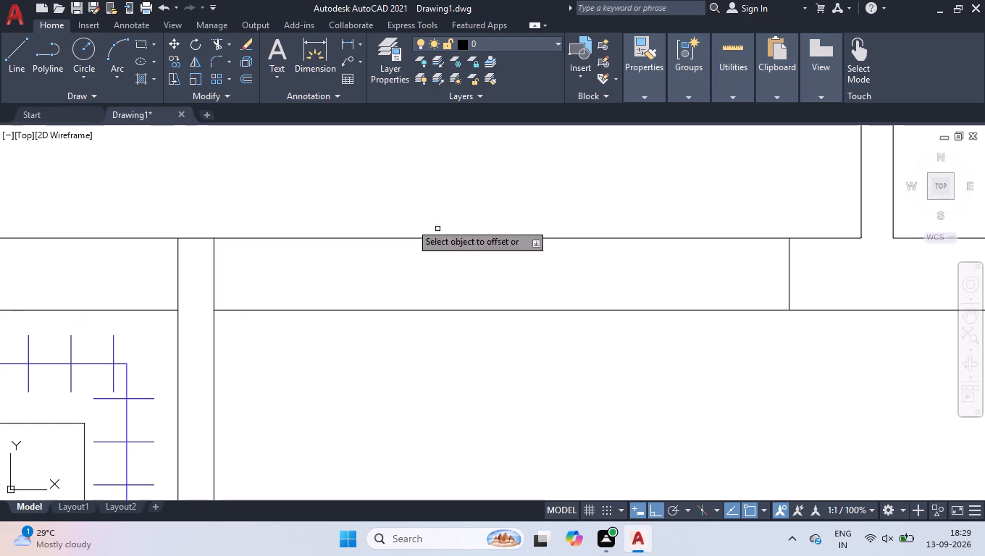
click(214, 276)
click(481, 290)
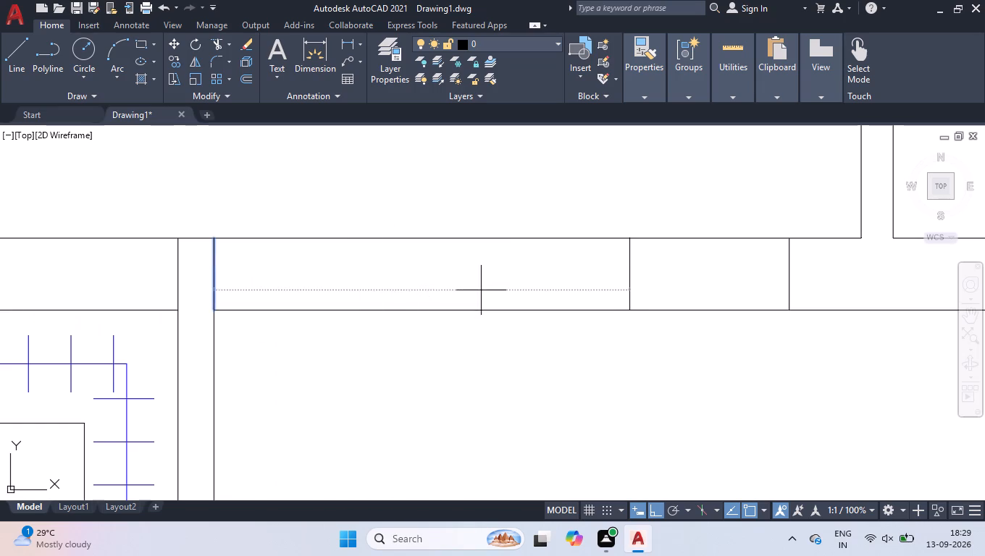
key(space)
Delete the older cross-wall line on the staircase side of the new offset line.
click(755, 256)
click(799, 260)
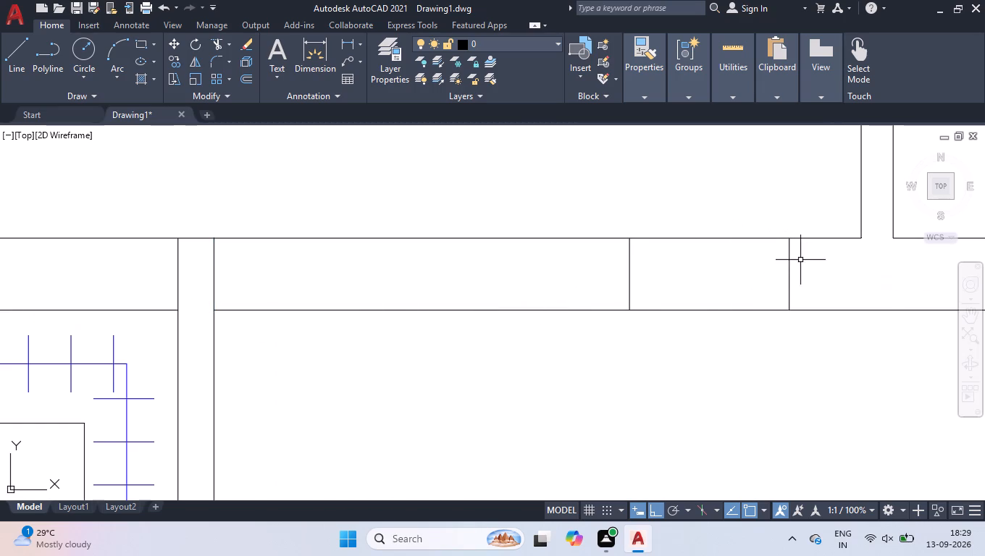
click(806, 258)
click(779, 277)
key(Delete)
Measure the width of the marked opening between the two cross-wall lines in the horizontal wall.
scroll(784, 269, down, 3)
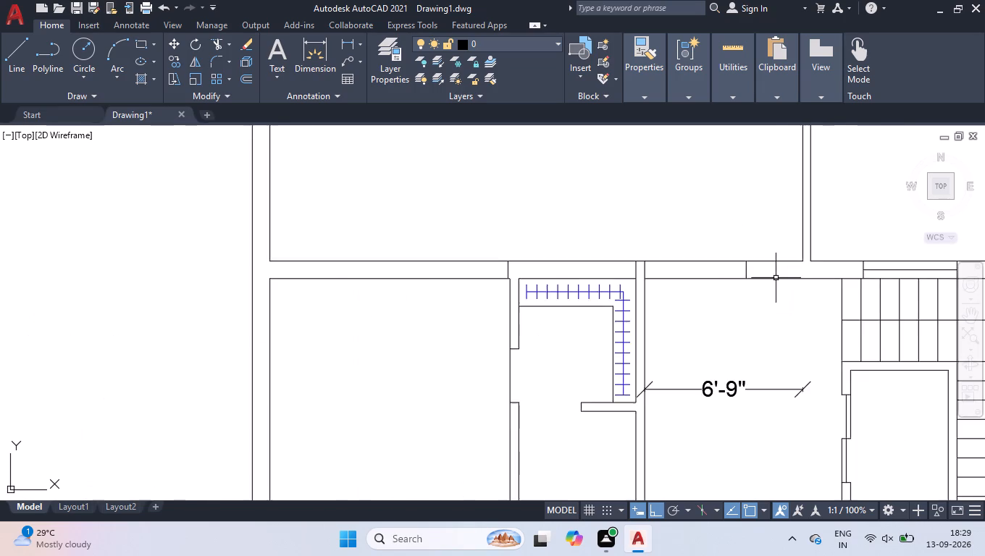
scroll(704, 307, down, 2)
scroll(785, 290, up, 2)
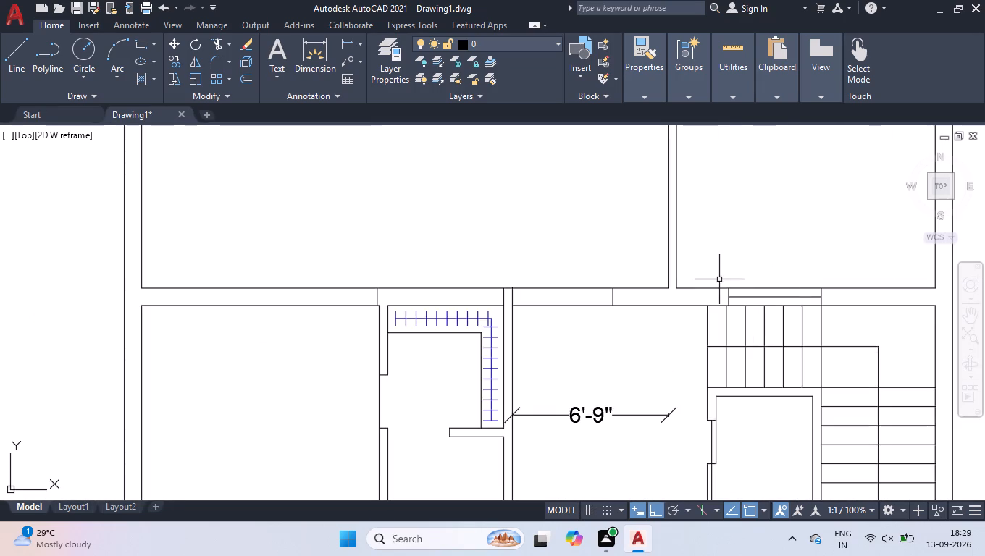
scroll(697, 279, up, 1)
scroll(559, 280, up, 1)
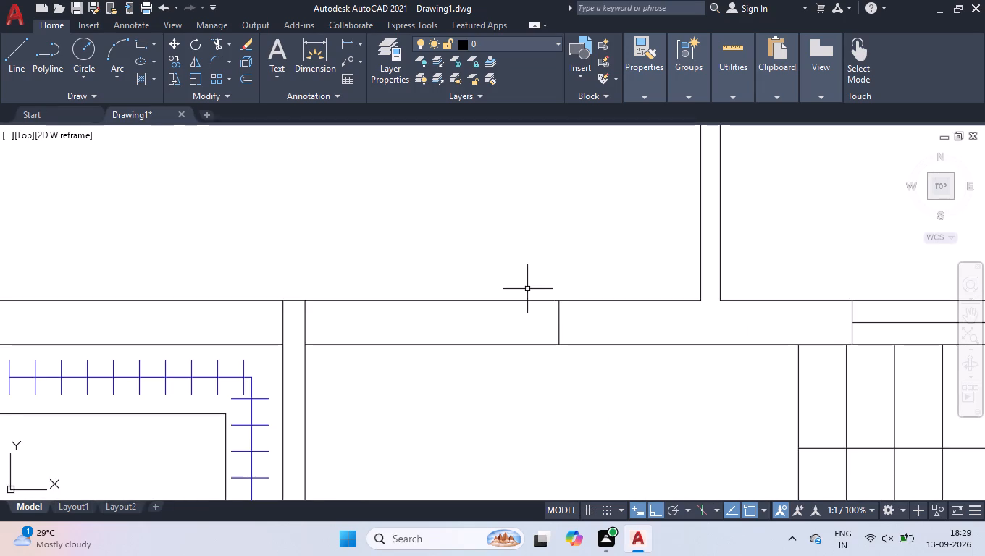
click(540, 284)
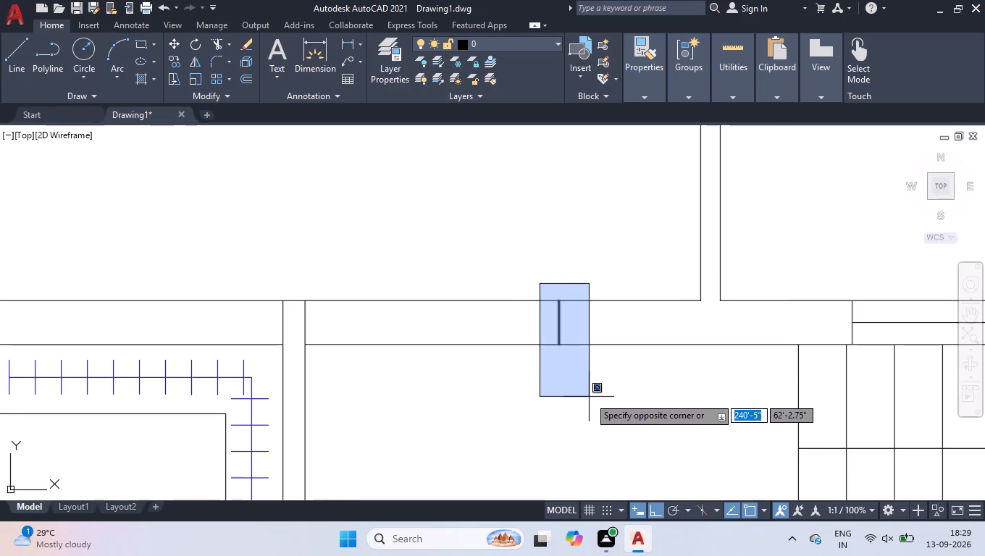
click(571, 280)
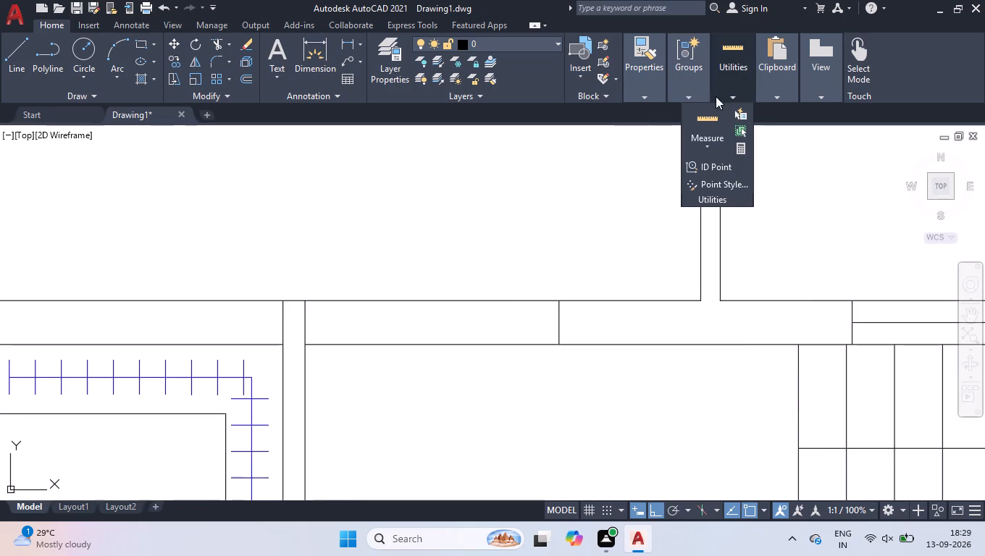
click(705, 116)
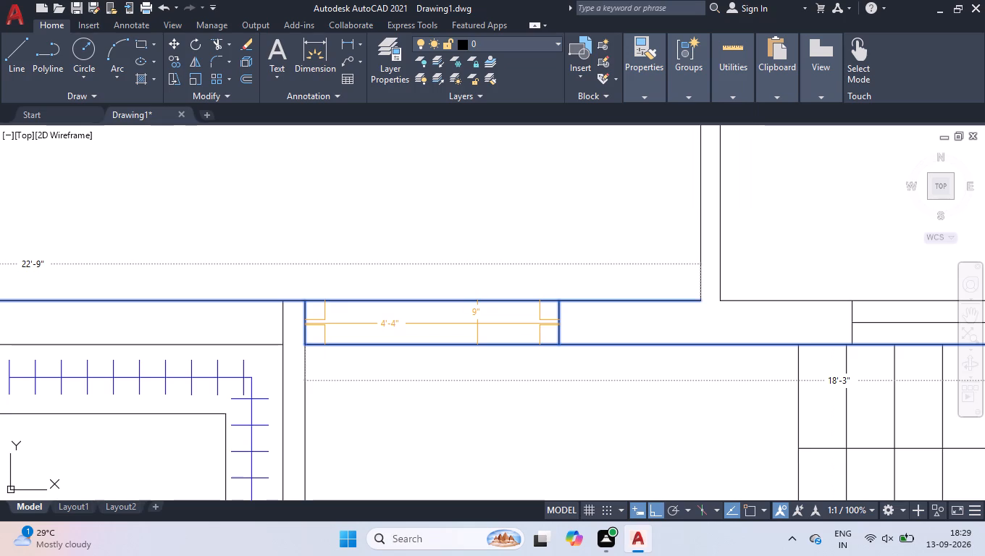
key(space)
Move the opening's staircase-side cross-wall line 8" toward the staircase, widening the opening.
click(550, 248)
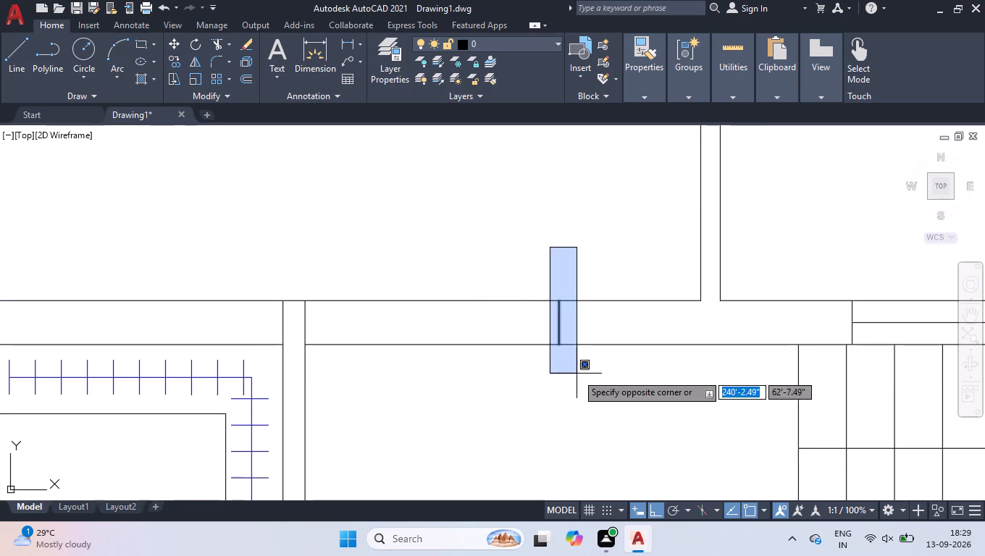
click(577, 375)
click(561, 321)
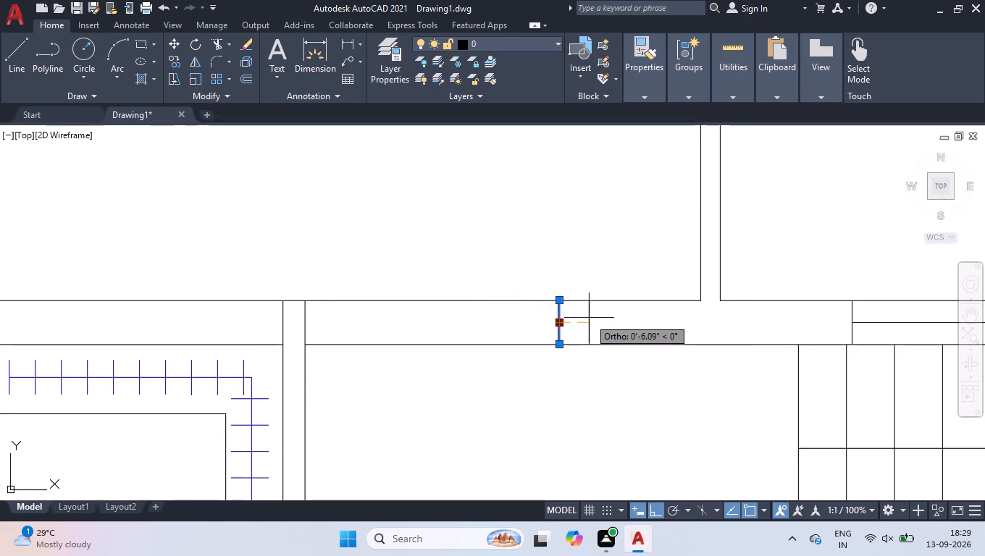
key(8)
key(Return)
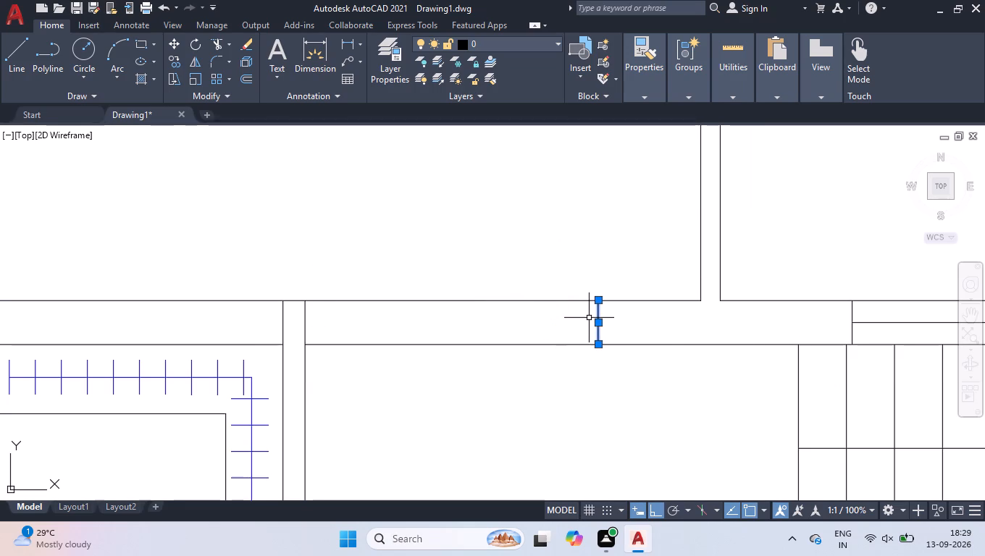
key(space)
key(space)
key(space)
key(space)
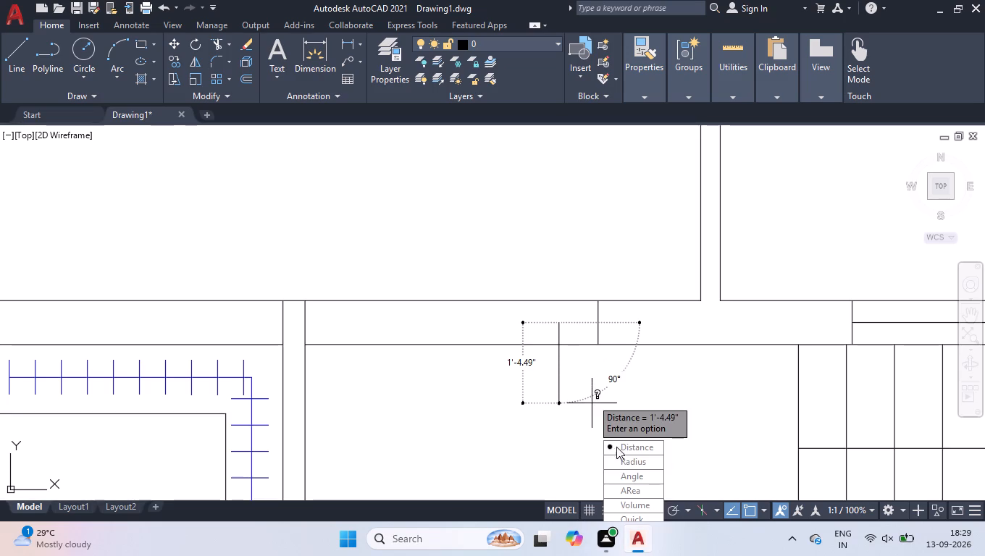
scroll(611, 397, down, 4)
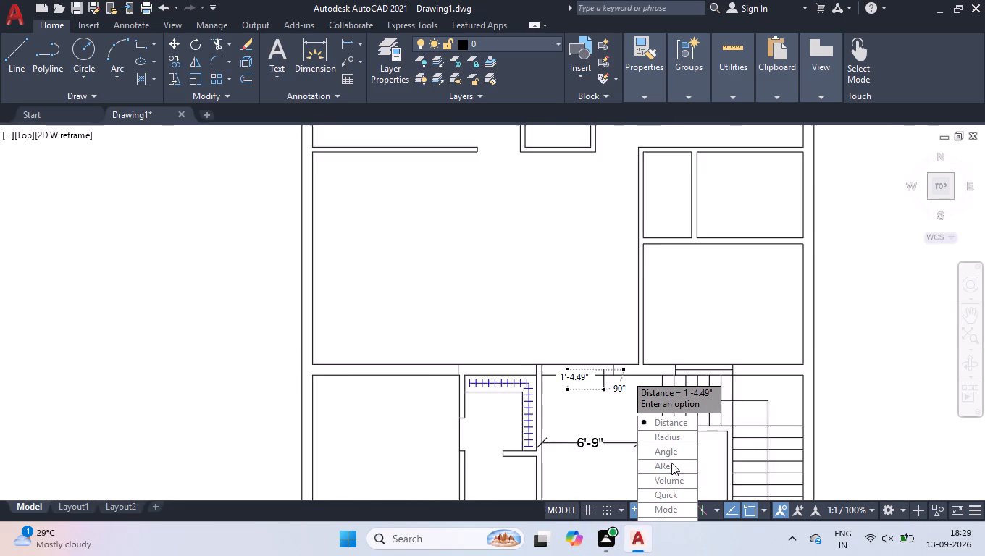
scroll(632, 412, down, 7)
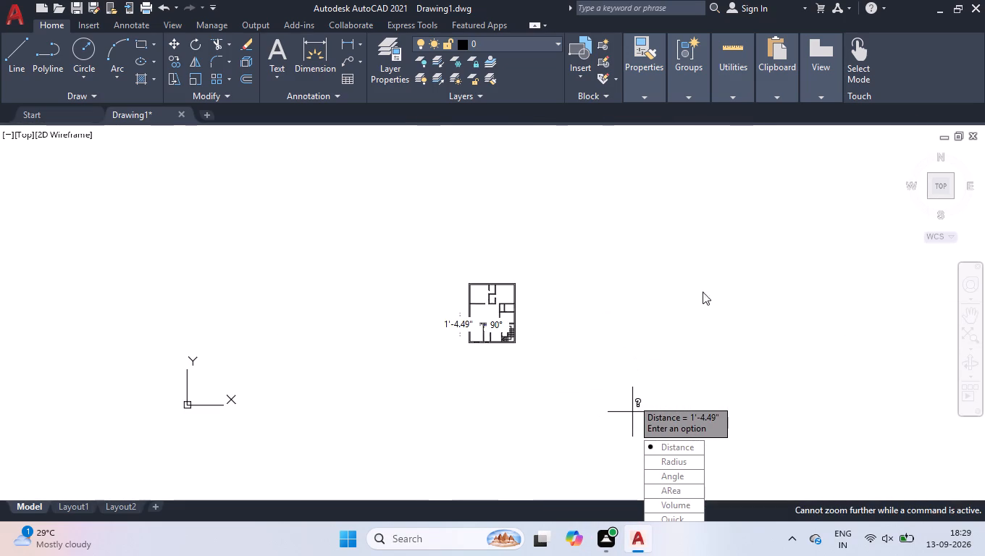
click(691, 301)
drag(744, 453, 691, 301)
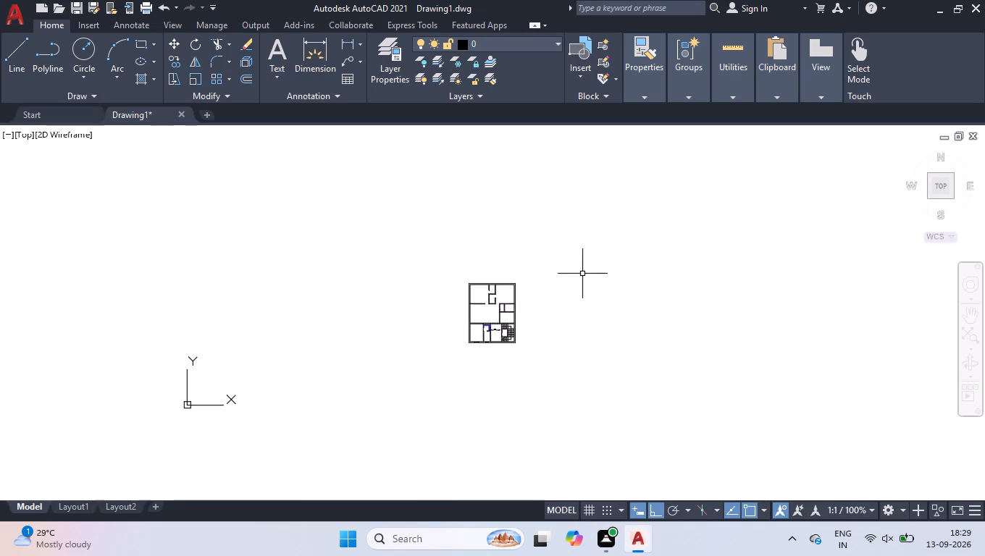
Delete the 6'-9" dimension inside the room between the wardrobe and the staircase.
click(942, 183)
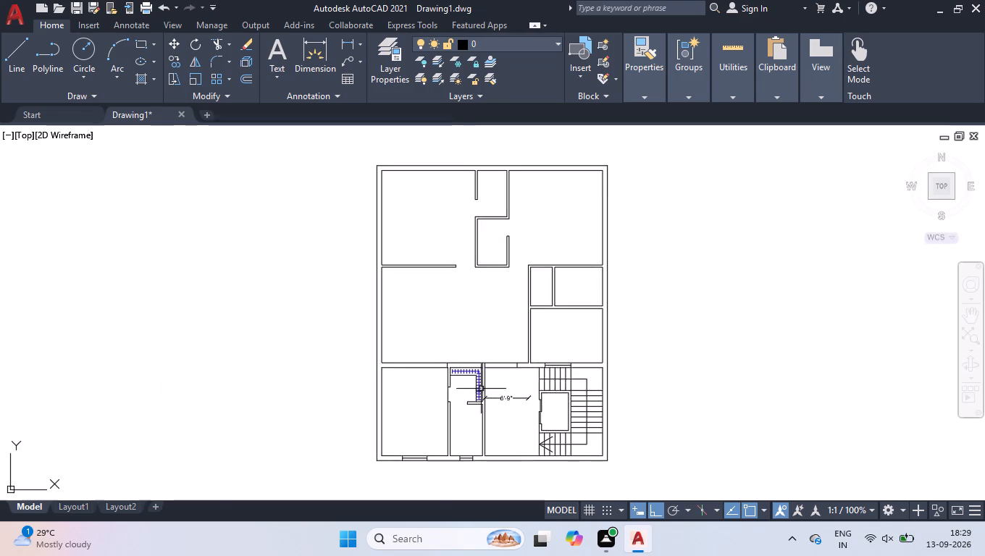
scroll(489, 387, up, 2)
drag(529, 397, 513, 439)
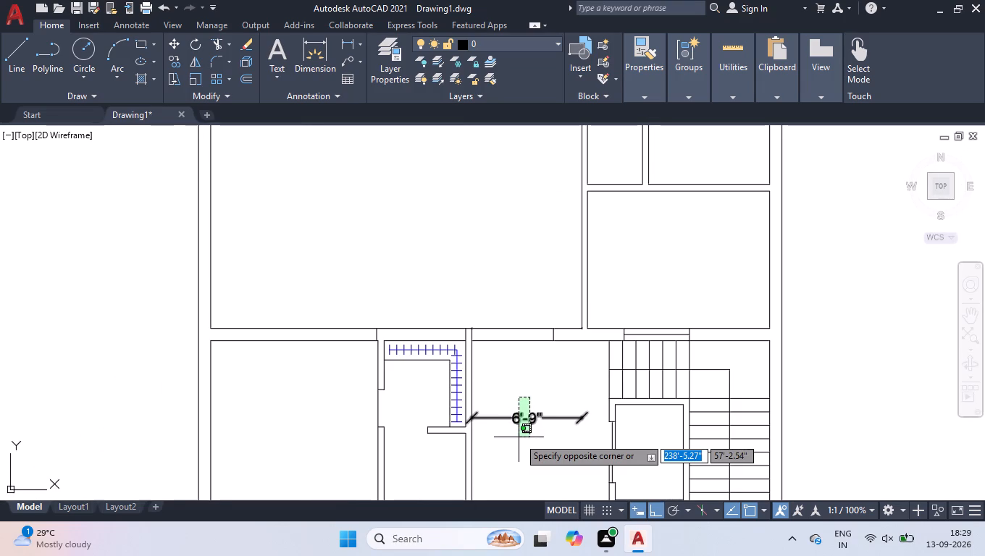
click(519, 437)
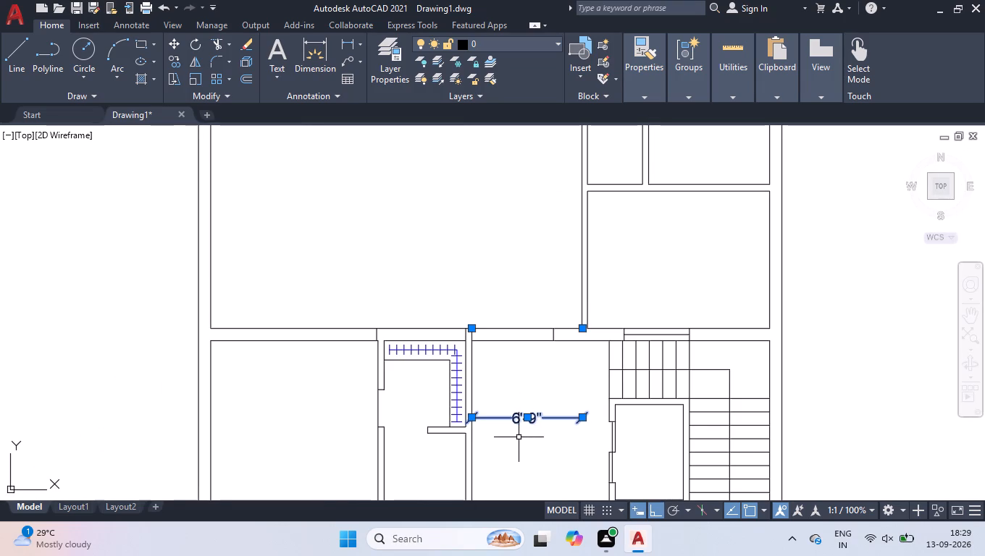
key(Delete)
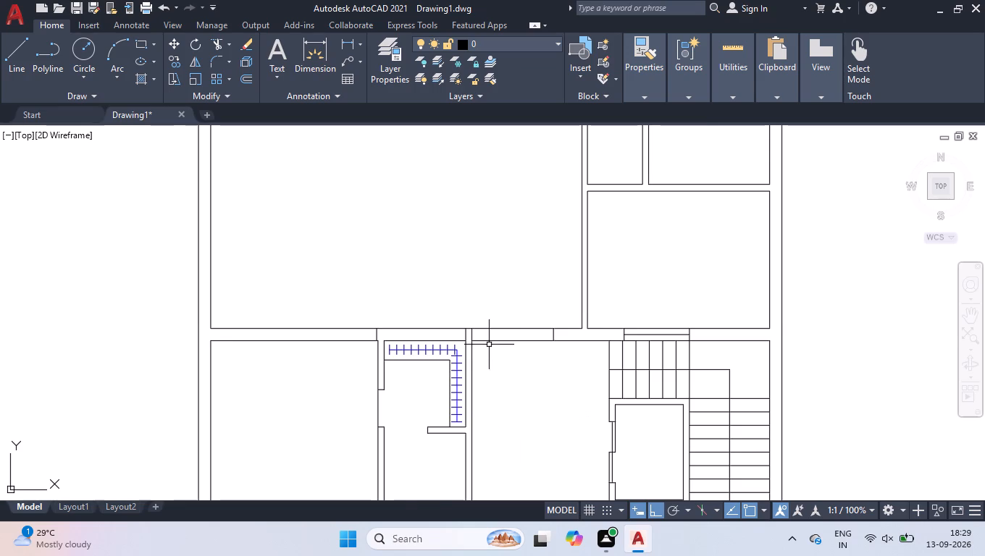
Trim away the horizontal wall's upper line between the opening's two cross-wall lines.
scroll(489, 345, up, 3)
text(TR)
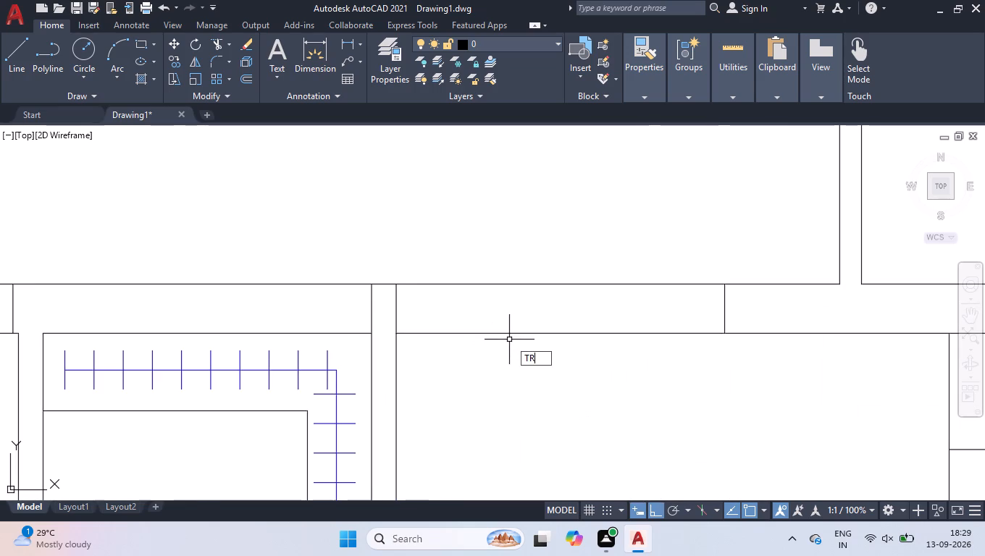
key(space)
click(516, 313)
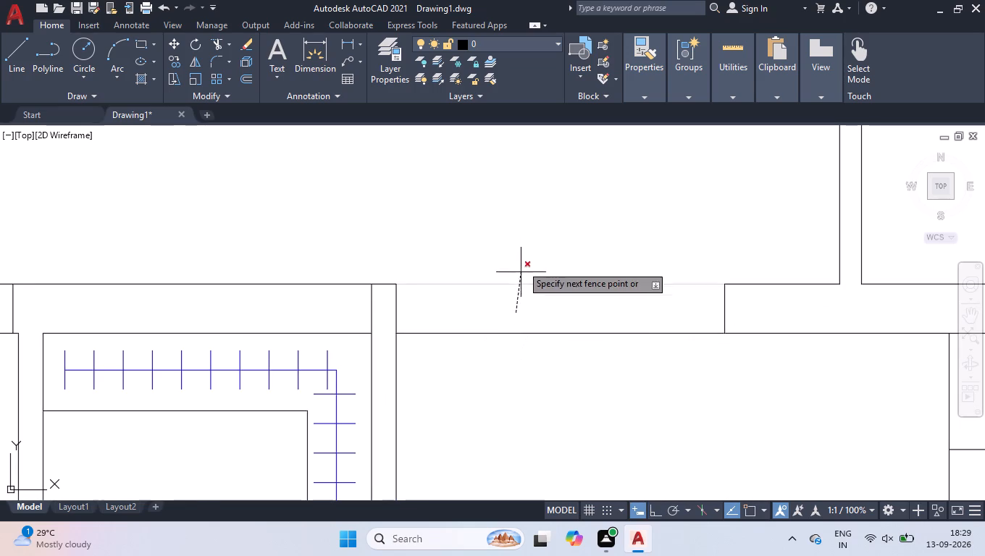
click(523, 252)
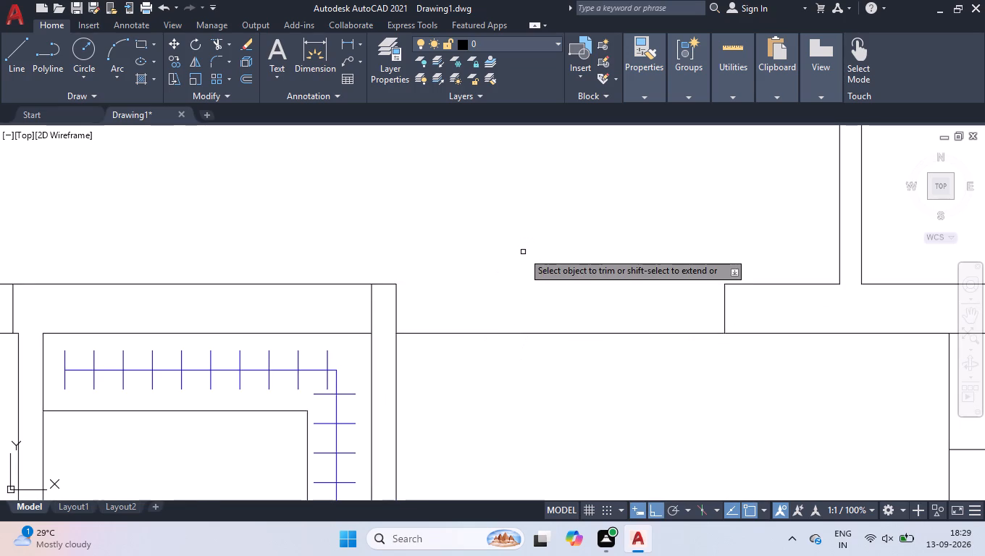
key(space)
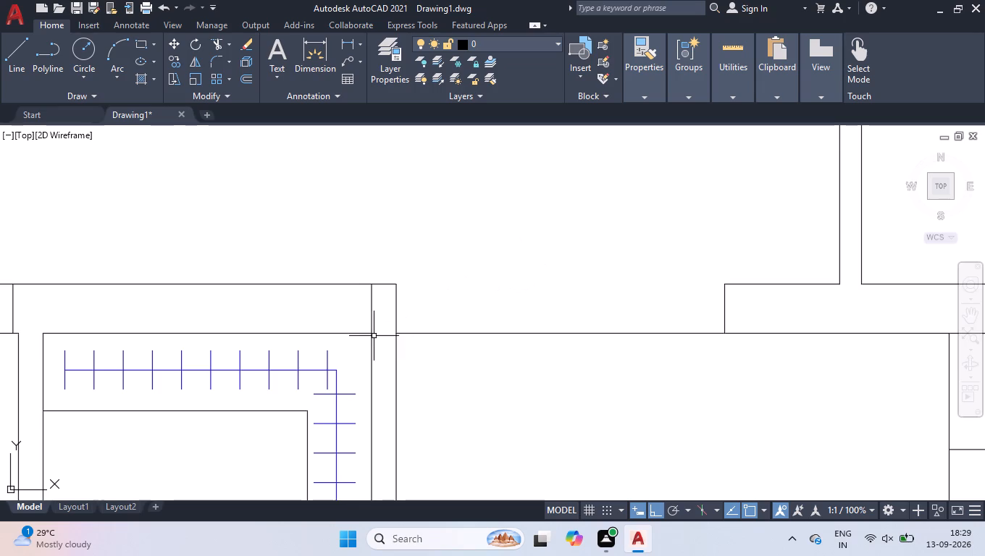
Move the short cross-wall line at the wardrobe's other end 1" toward the wardrobe, in line with the partition face below.
scroll(540, 159, down, 2)
scroll(504, 287, down, 3)
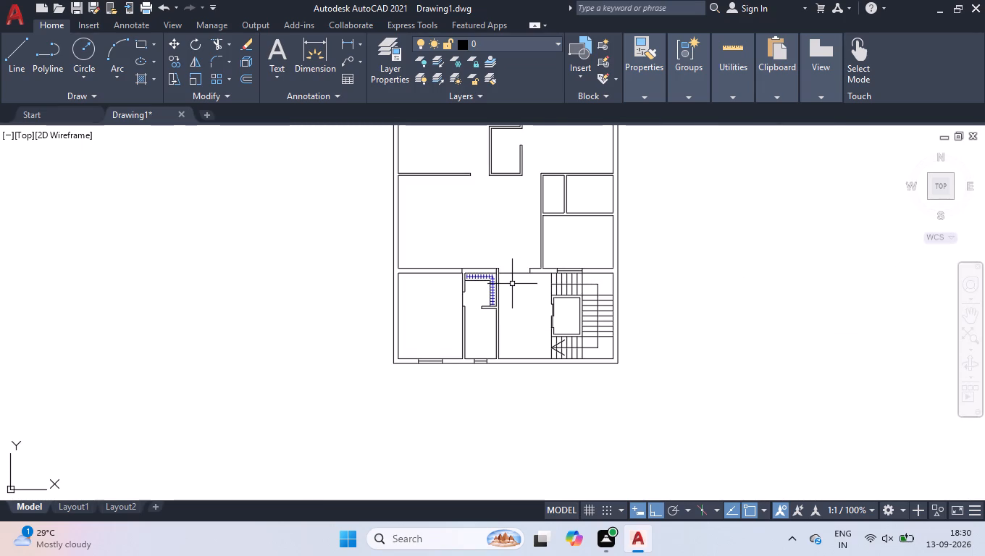
scroll(453, 282, up, 4)
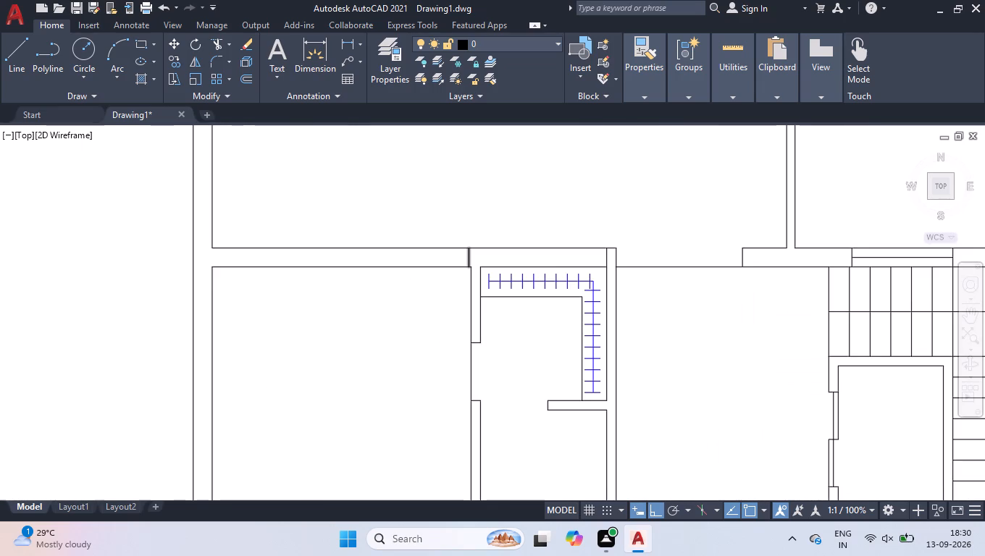
scroll(469, 245, up, 1)
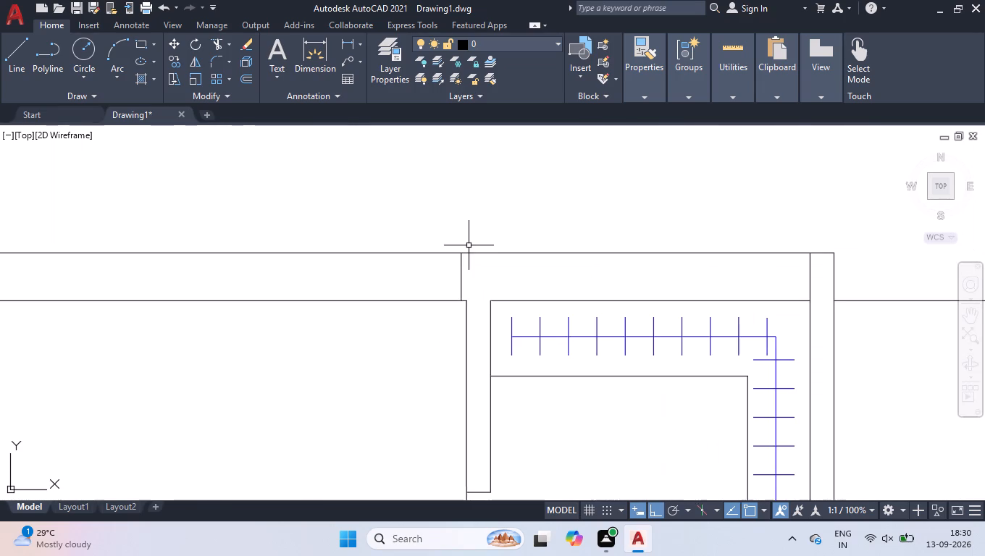
click(453, 245)
click(471, 327)
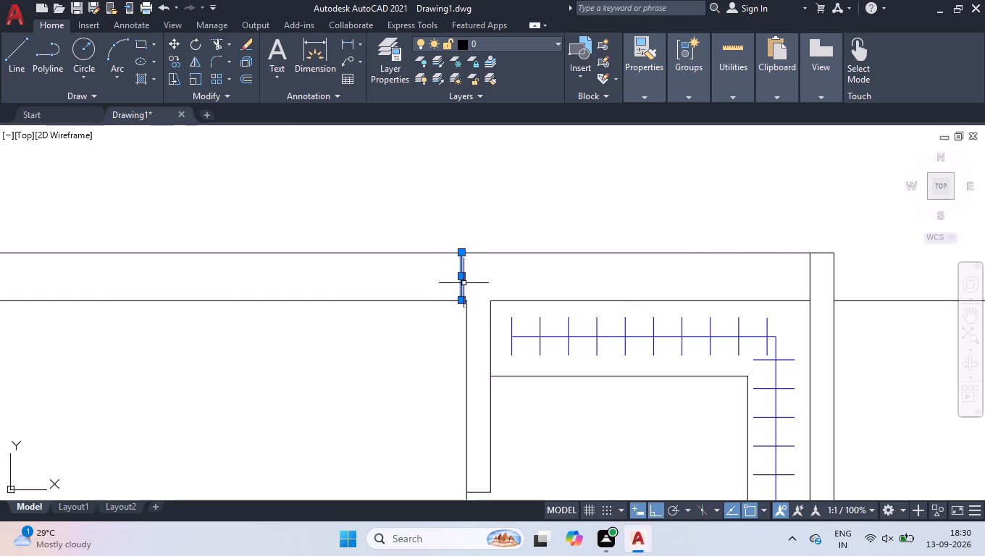
click(464, 278)
key(1)
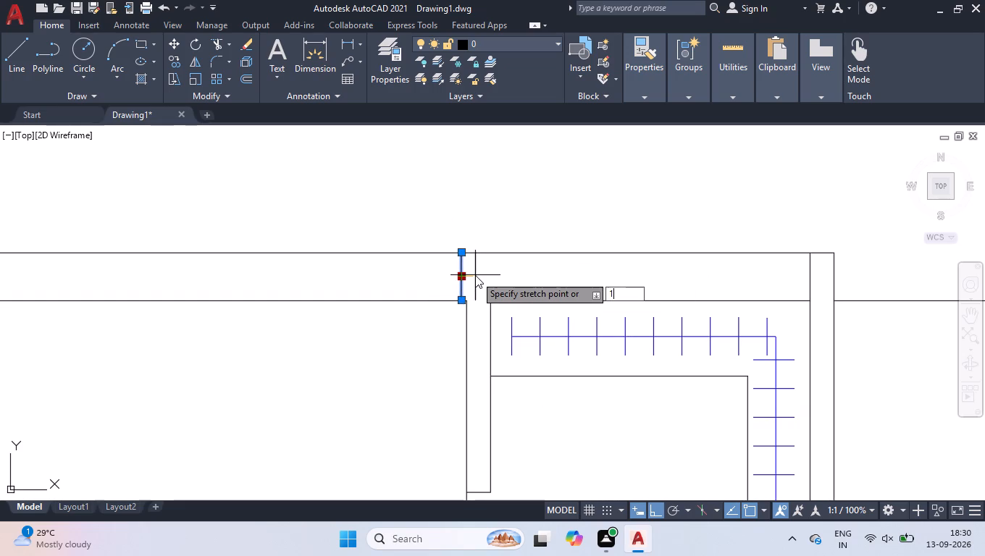
key(Return)
key(Return)
key(Return)
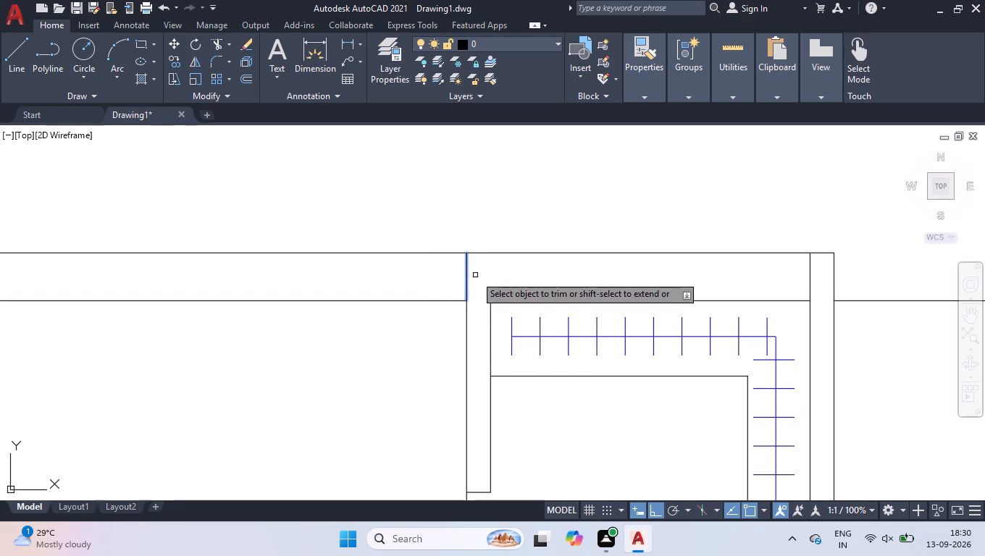
Draw a short line across the horizontal wall above the wardrobe, in line with the wardrobe partition's outer face.
key(Return)
key(l)
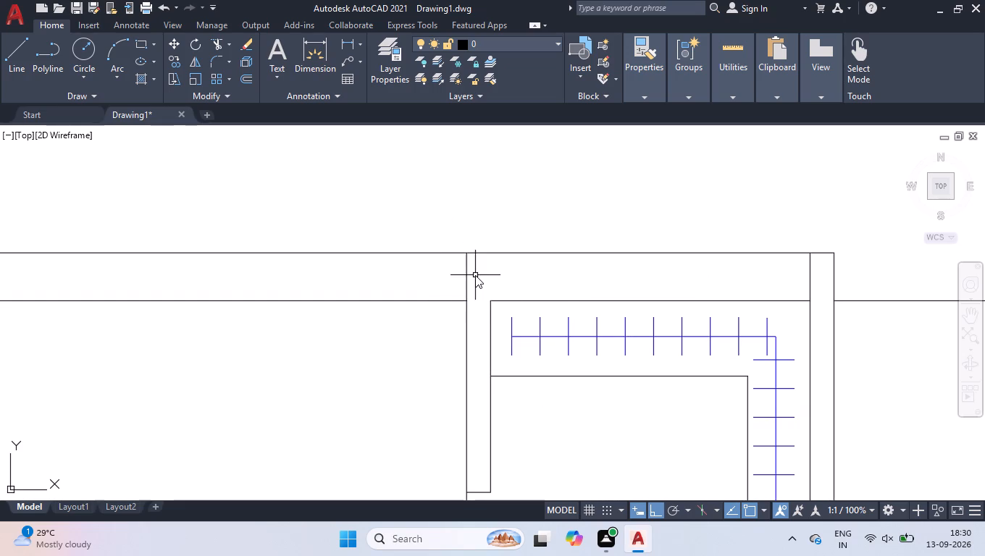
key(Return)
click(469, 298)
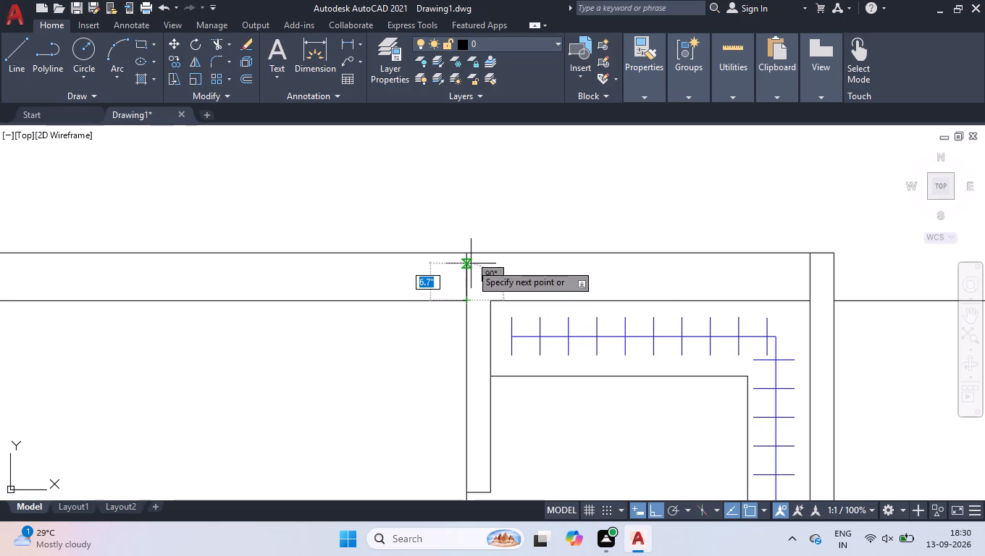
click(471, 256)
key(space)
Move the new cross-wall line 3' away from the wardrobe along the wall, plus a further 4".
click(465, 266)
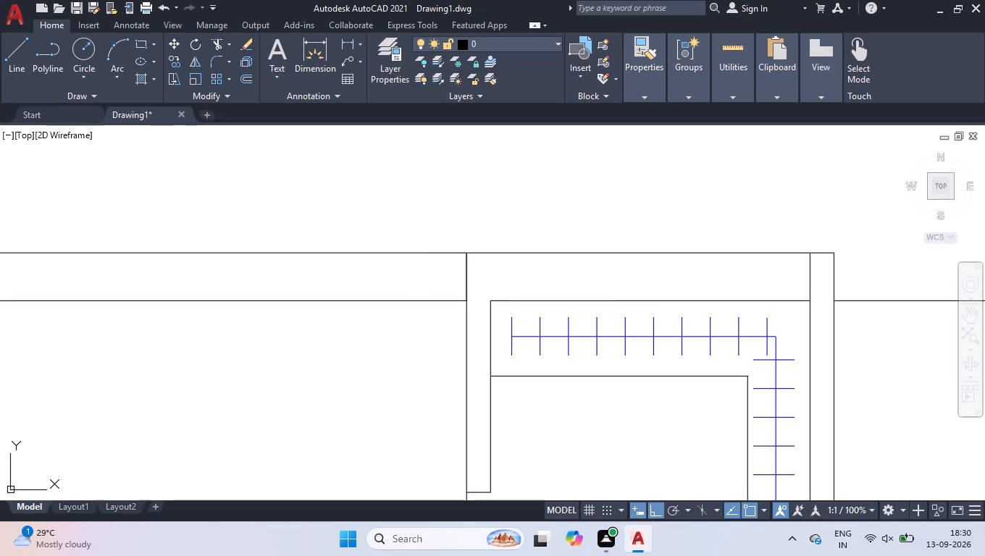
click(466, 278)
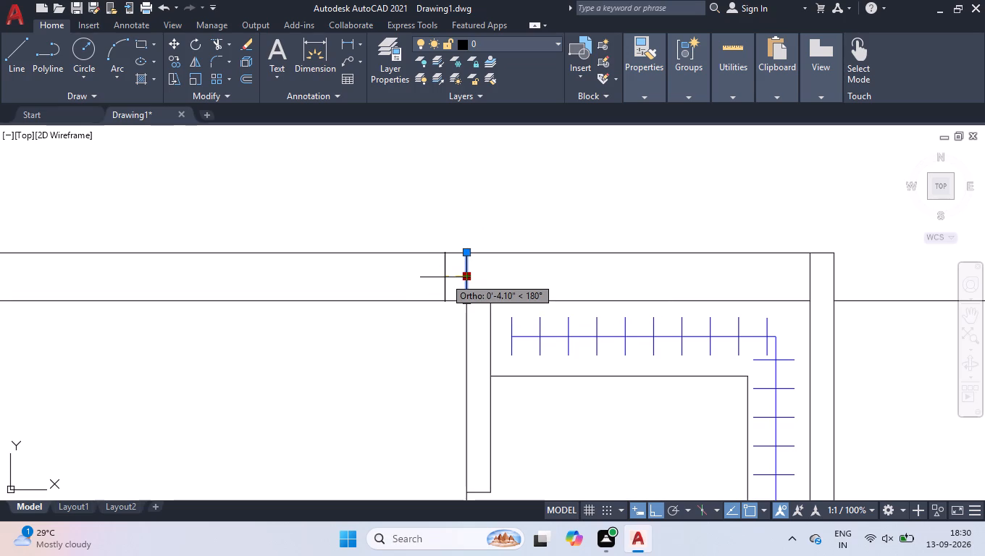
text(3')
key(Return)
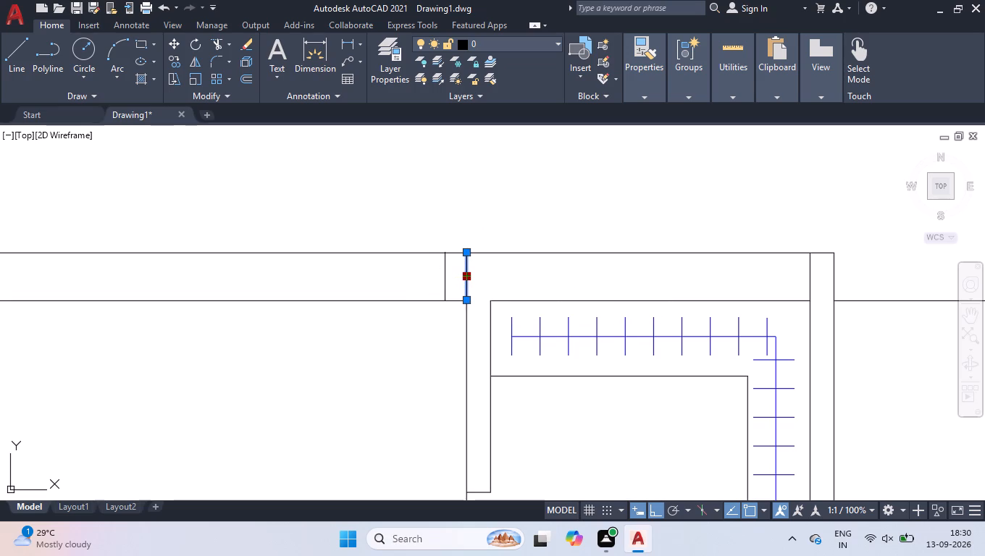
scroll(444, 277, down, 2)
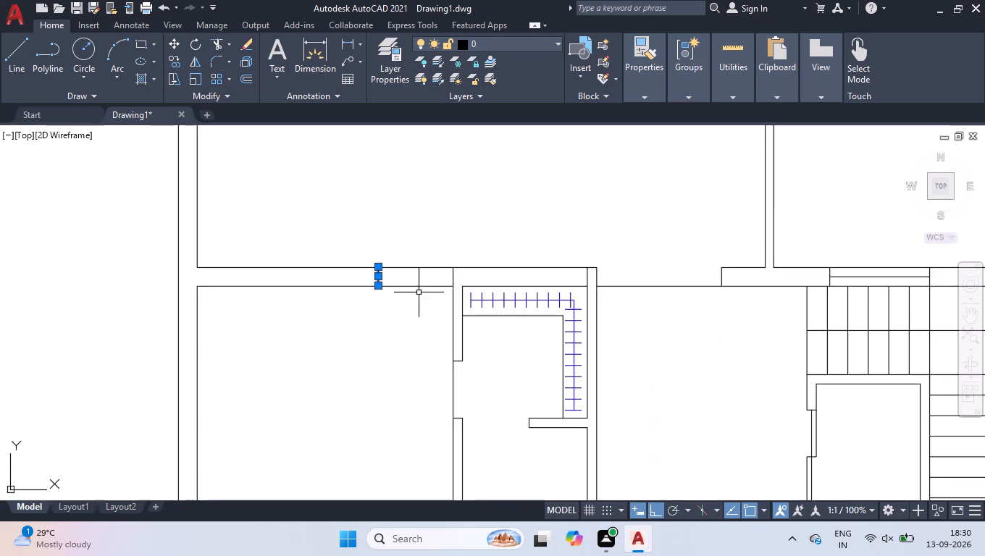
scroll(398, 295, up, 4)
click(327, 256)
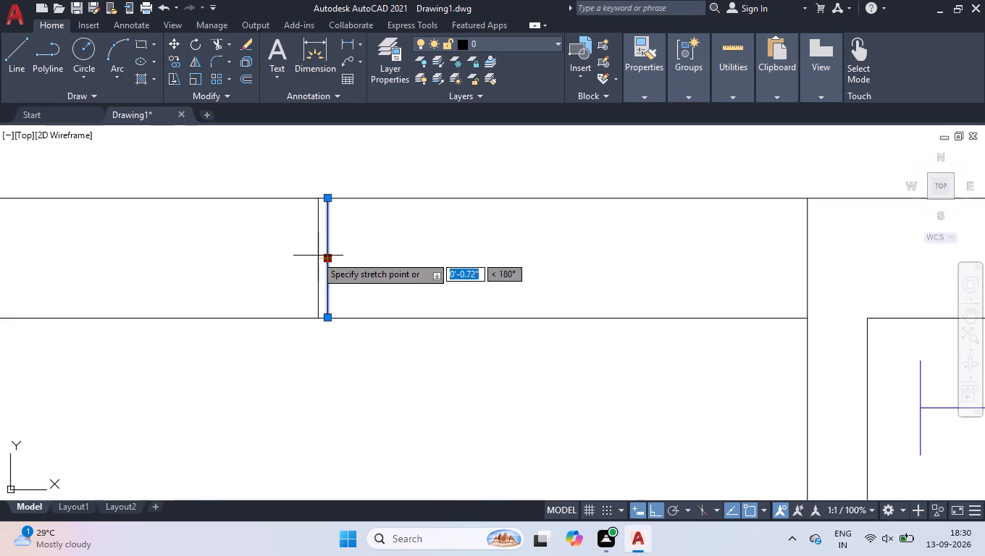
key(4)
key(Return)
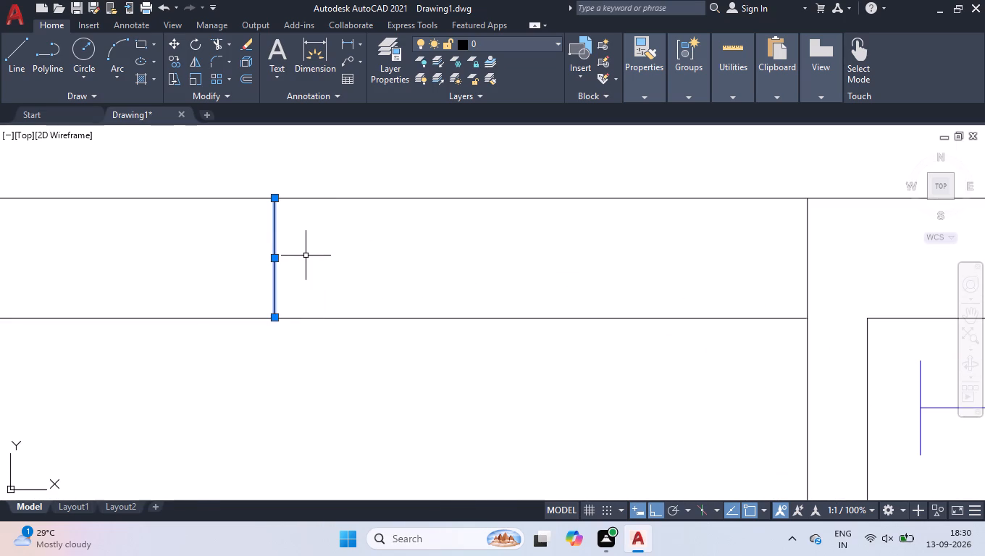
Trim both horizontal wall lines between the moved cross-wall line and the wardrobe partition's face.
key(space)
key(space)
key(space)
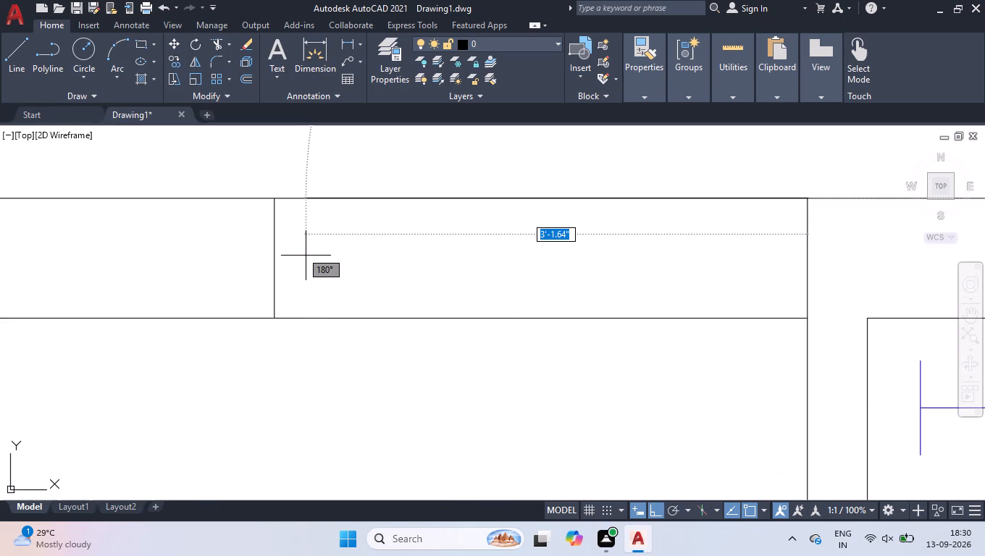
text(TR)
key(Return)
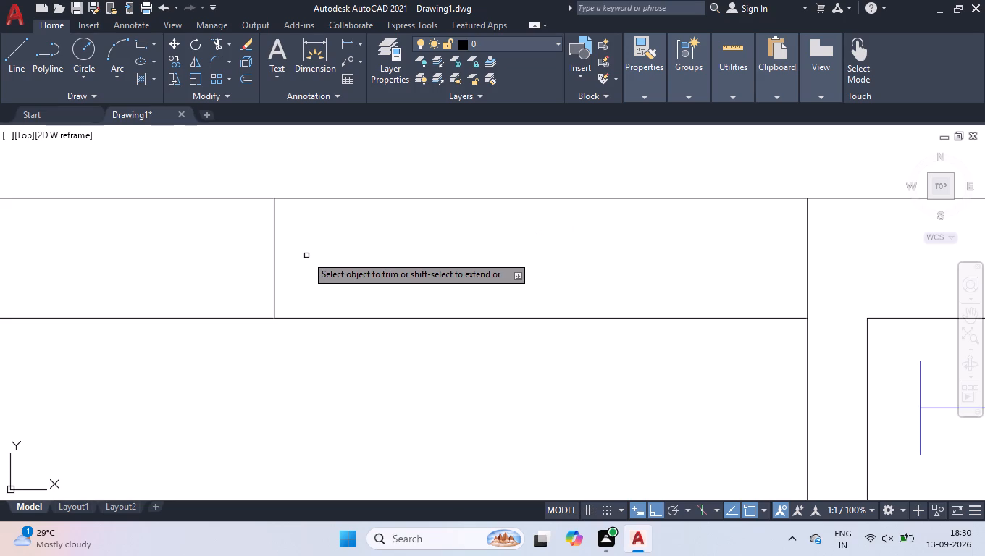
scroll(317, 258, down, 1)
click(558, 174)
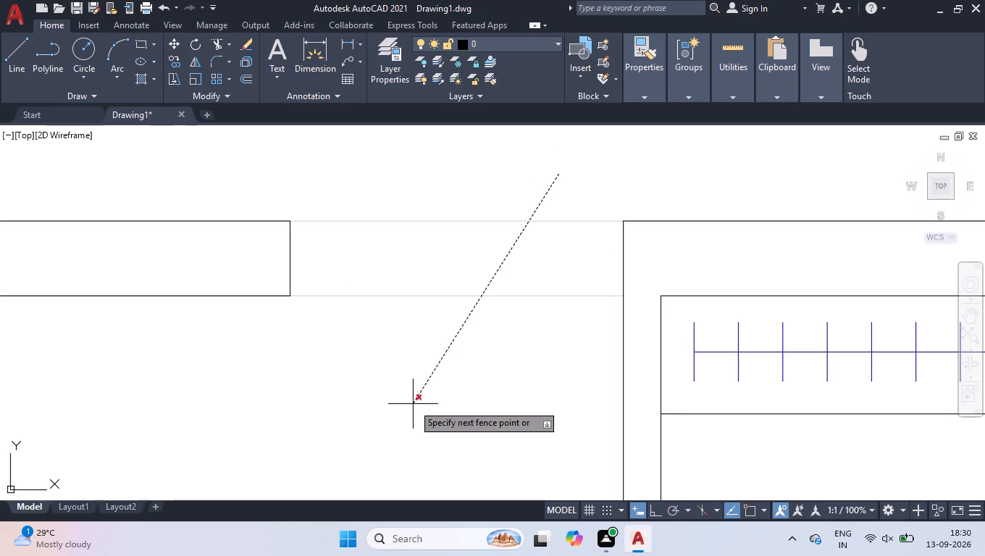
click(413, 404)
key(space)
Stretch the larger-room face line of the partition between the two small rooms down to the horizontal wall's lower face.
scroll(404, 384, down, 4)
scroll(407, 297, down, 2)
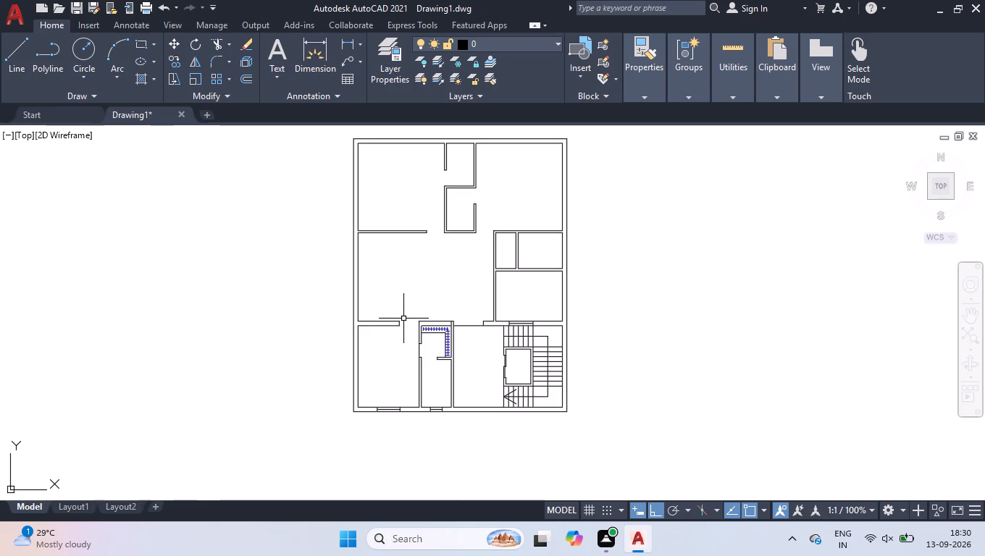
scroll(503, 297, up, 1)
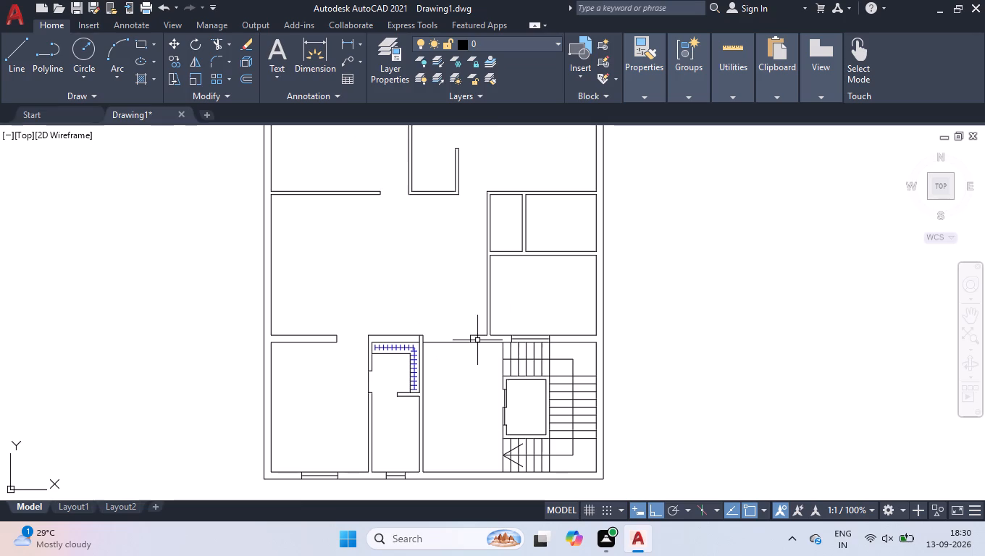
scroll(476, 336, up, 1)
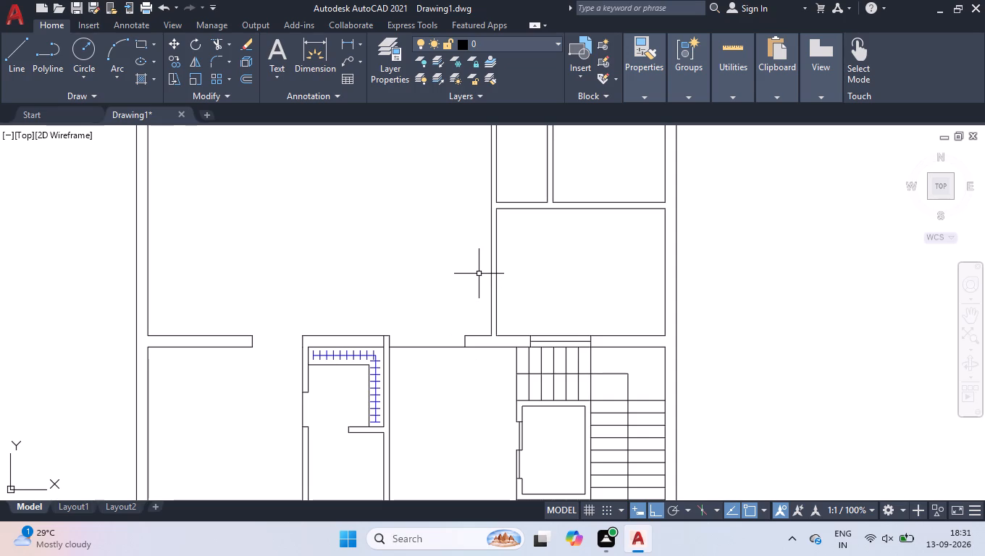
scroll(479, 274, down, 2)
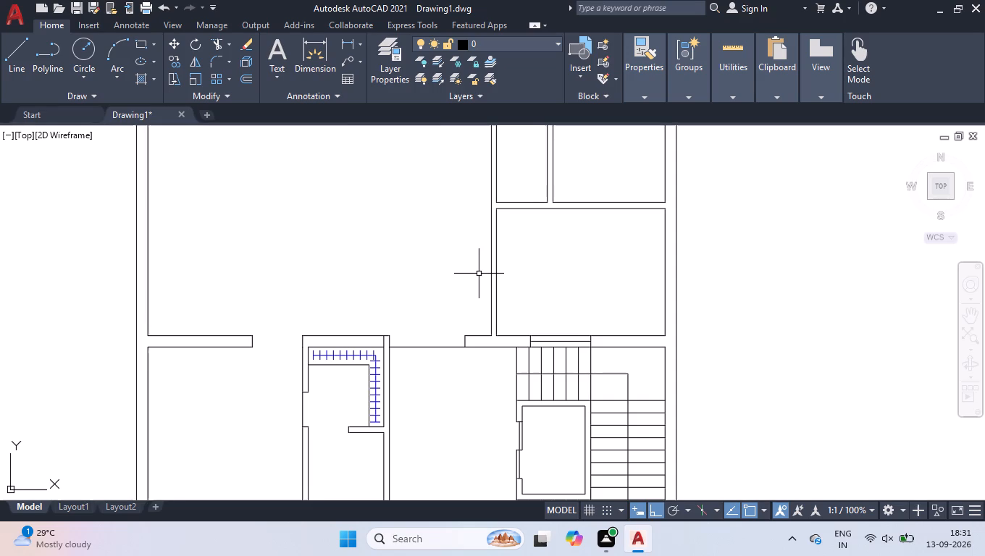
scroll(513, 217, up, 2)
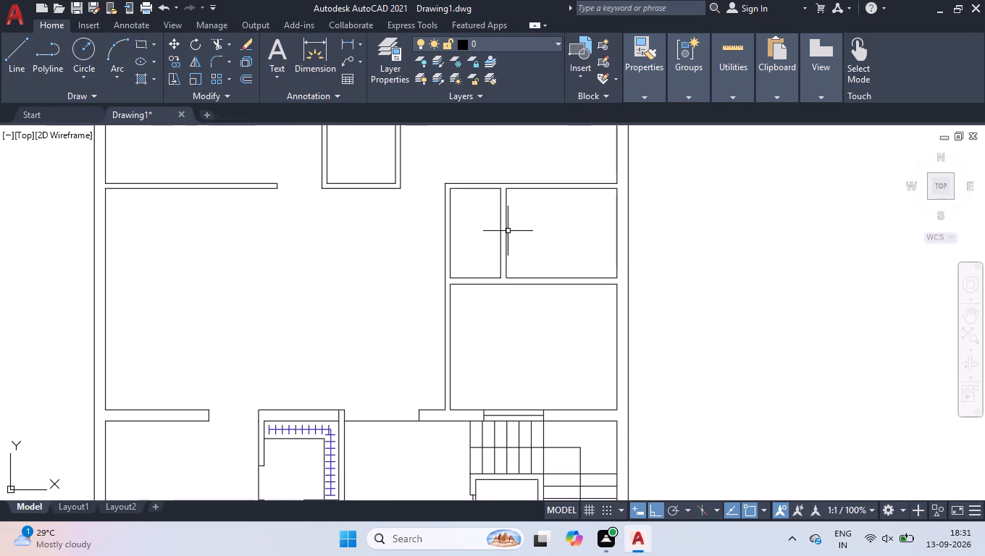
click(510, 229)
click(503, 240)
scroll(492, 282, up, 1)
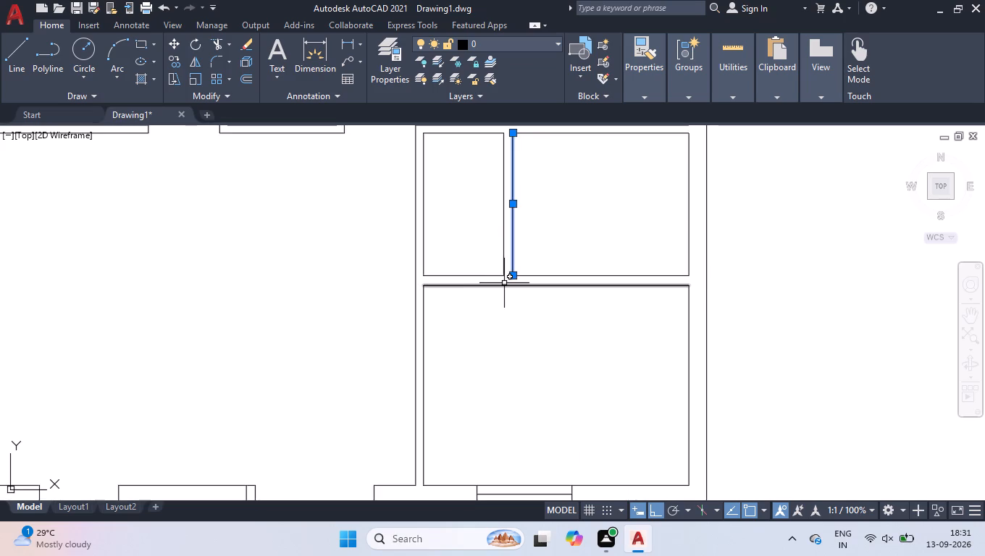
scroll(504, 283, up, 2)
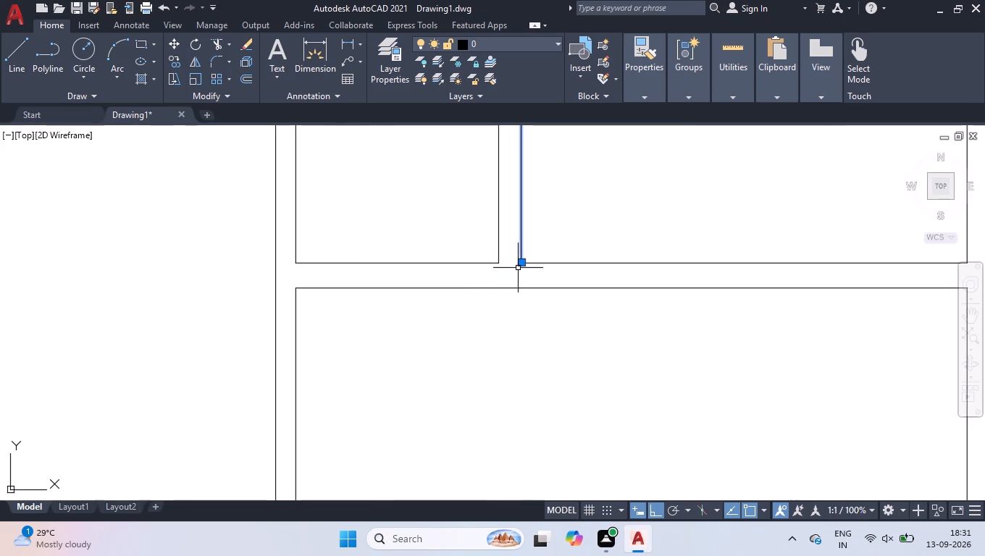
click(519, 265)
click(519, 288)
right_click(506, 303)
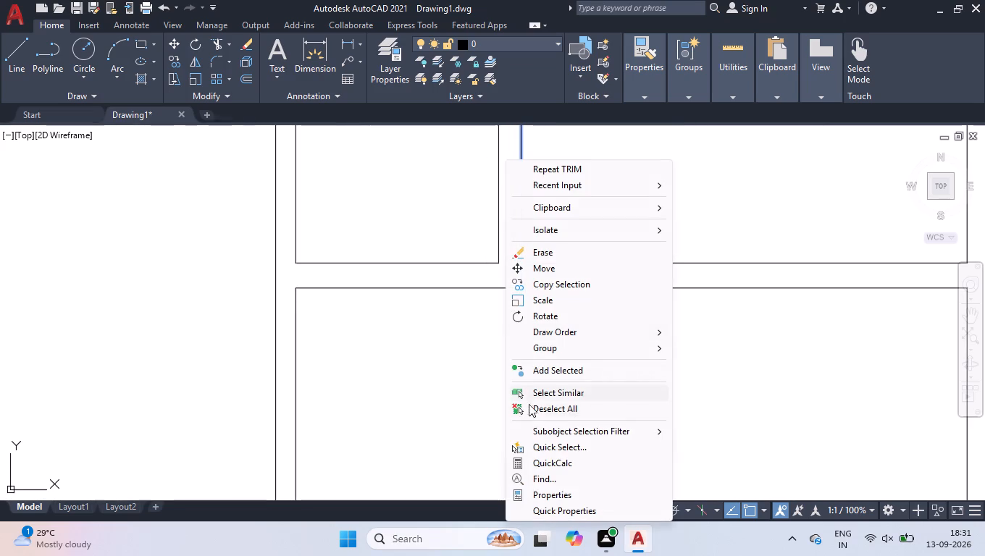
click(533, 413)
Draw a short line across the horizontal wall below the small rooms, directly over the extended partition face.
key(l)
key(Return)
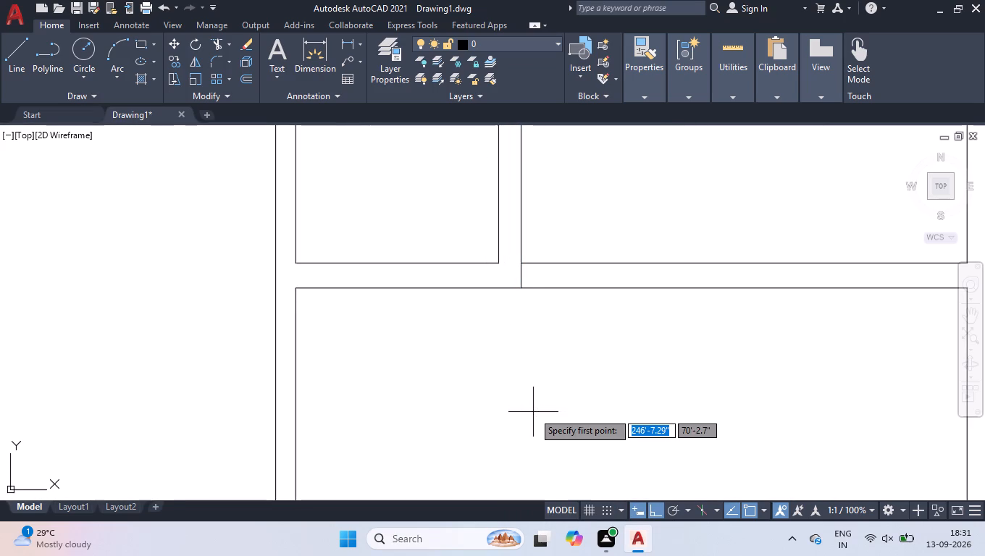
click(524, 291)
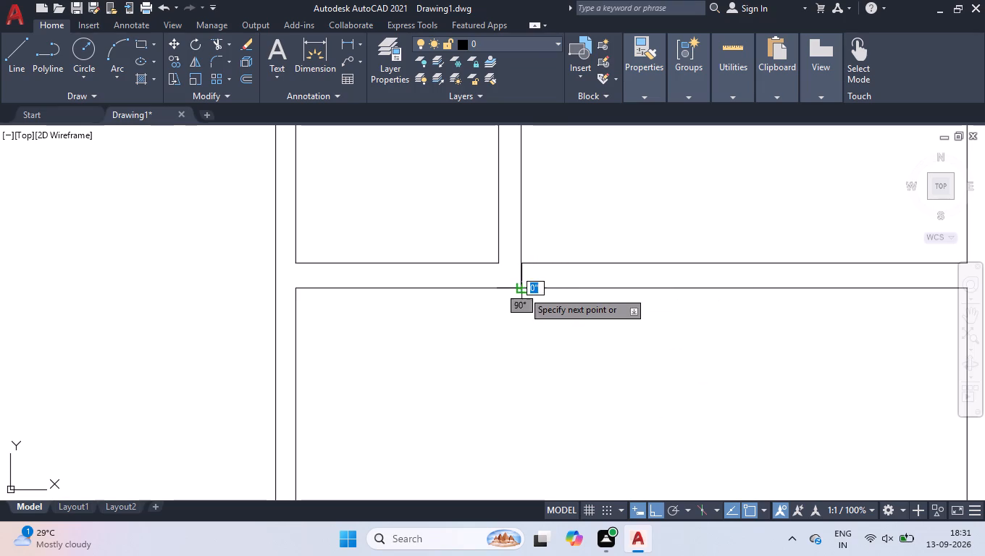
click(526, 264)
key(space)
Move the new cross-wall line 2'8" along the wall toward the outer wall.
drag(512, 250, 521, 271)
click(529, 316)
scroll(529, 302, up, 1)
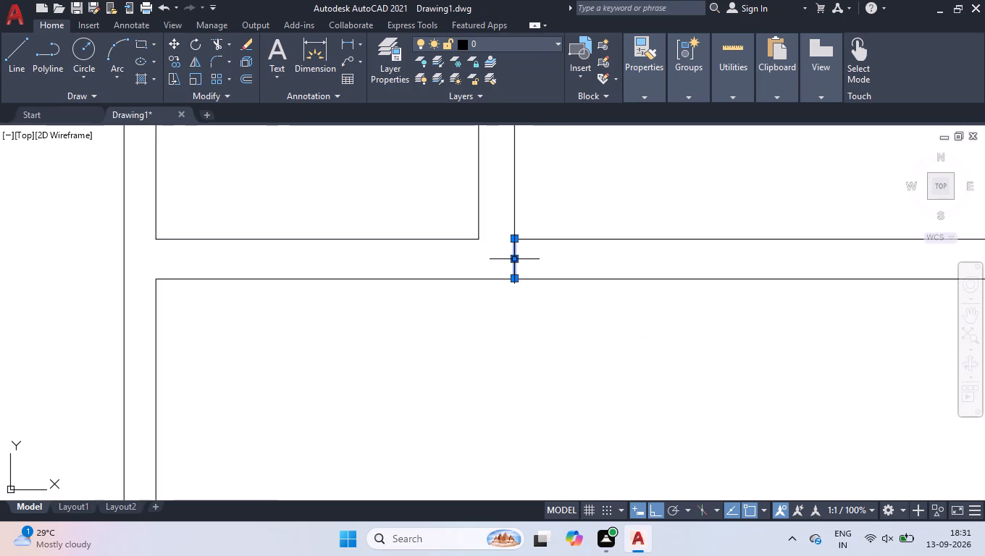
click(513, 257)
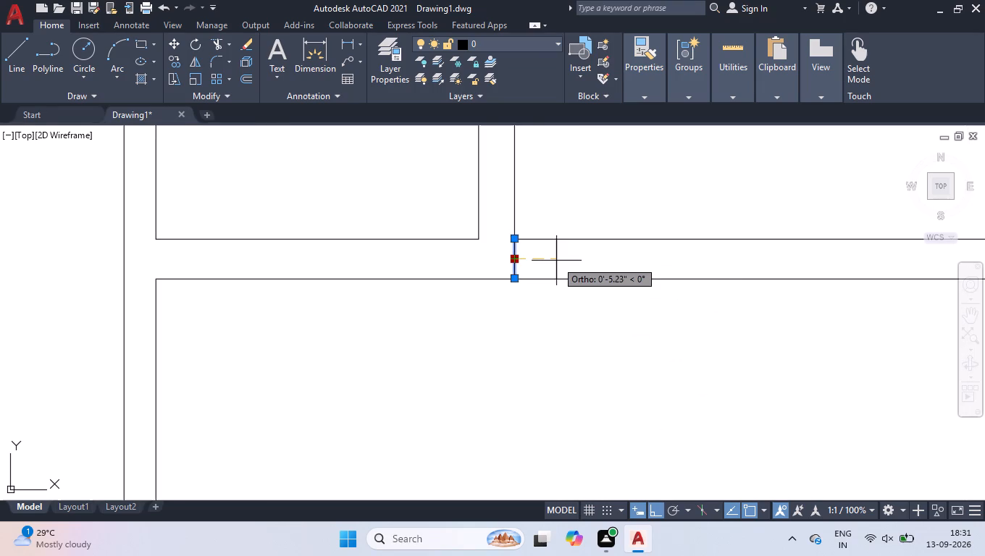
text(2'8)
key(Return)
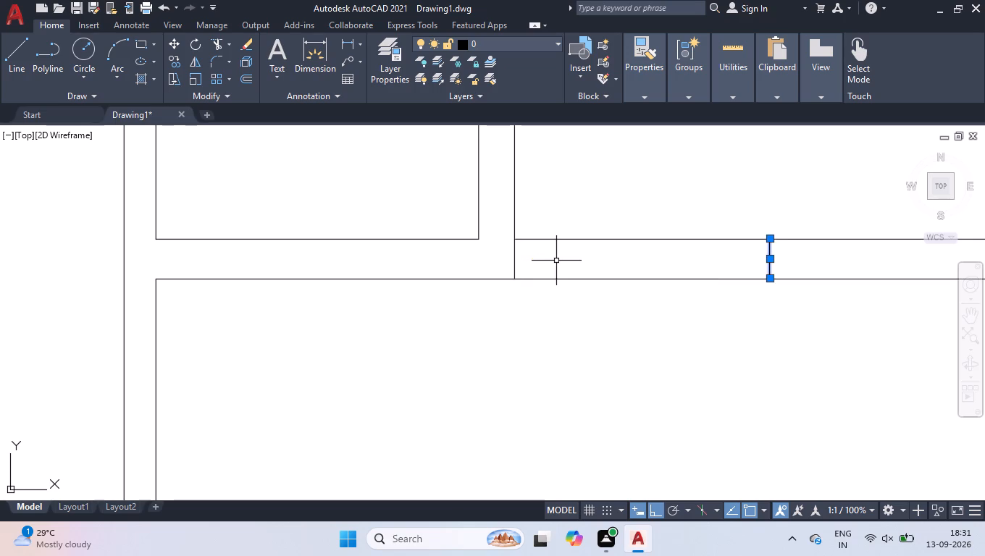
Trim both lines of the horizontal wall between the extended partition face and the moved cross-wall line.
key(Return)
key(Return)
key(Return)
text(TR)
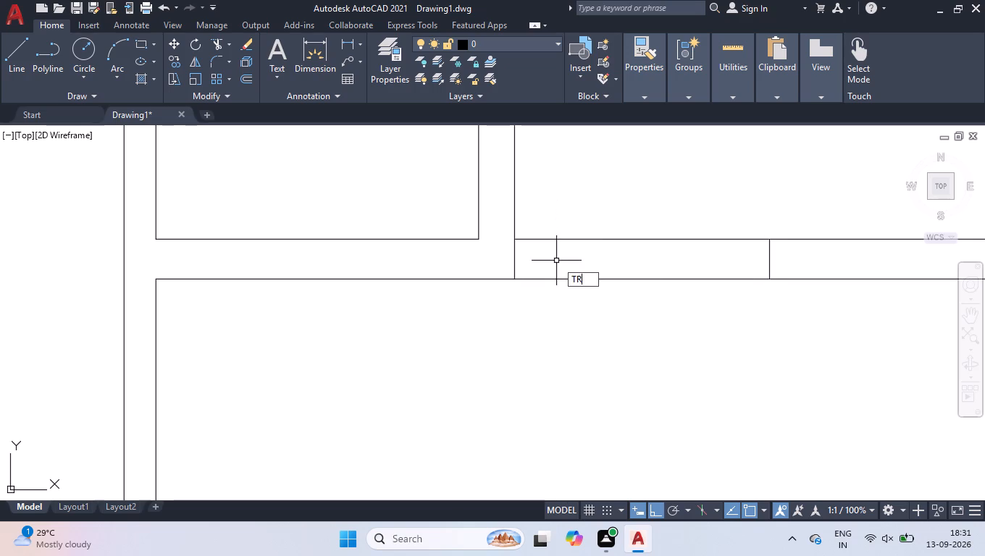
key(Return)
drag(619, 206, 619, 215)
click(574, 416)
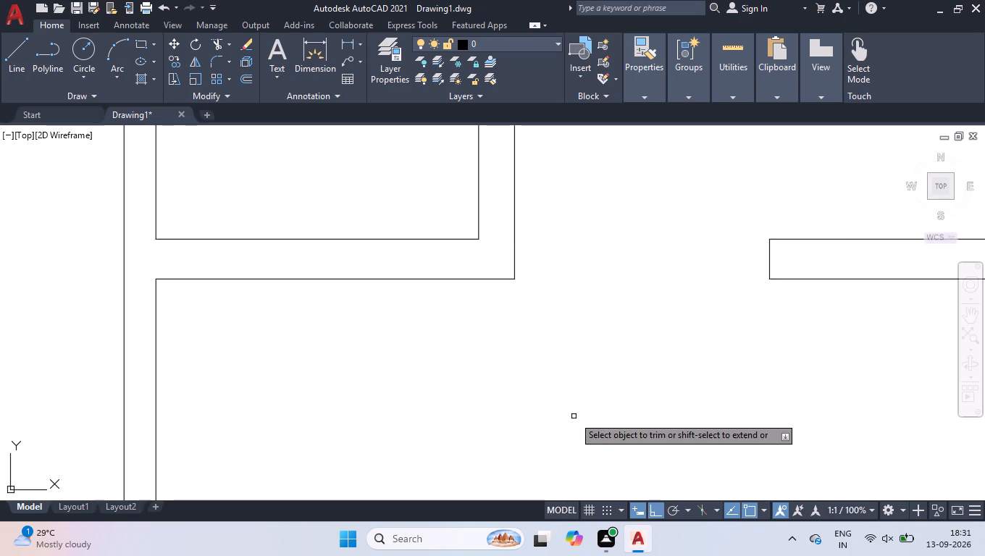
key(Return)
click(536, 158)
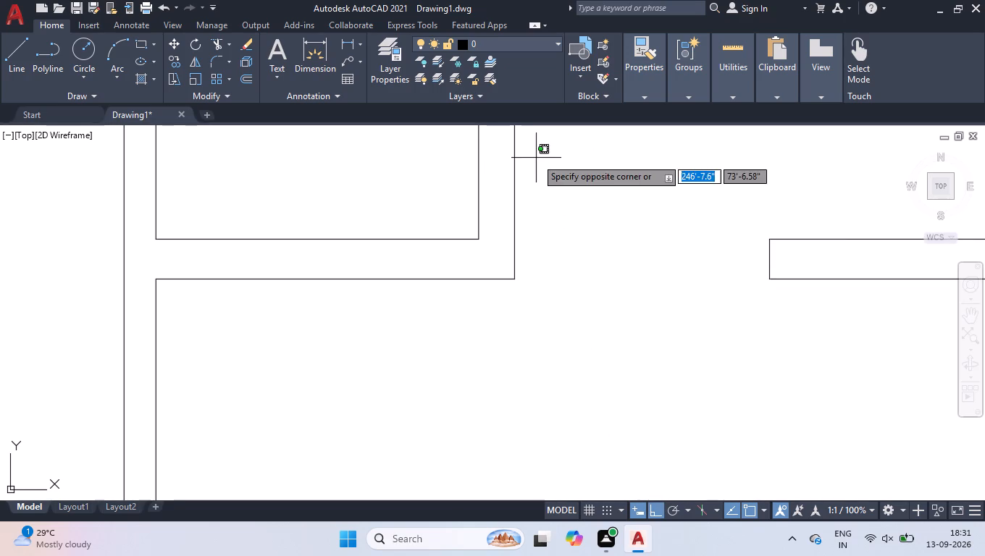
click(542, 154)
Draw a short line across the vertical wall at the upper inside corner of the room below the two small rooms.
scroll(550, 216, down, 3)
scroll(529, 295, down, 1)
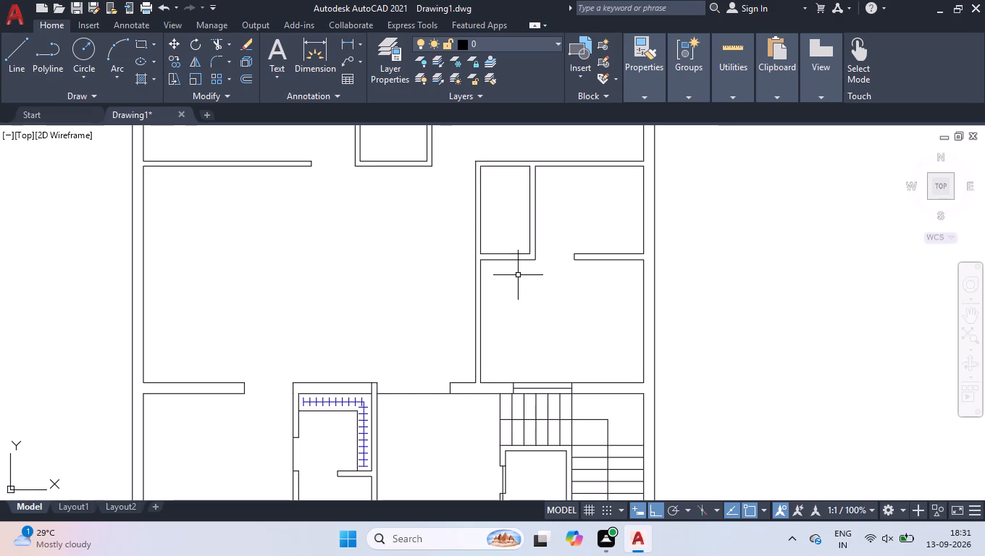
key(l)
key(Return)
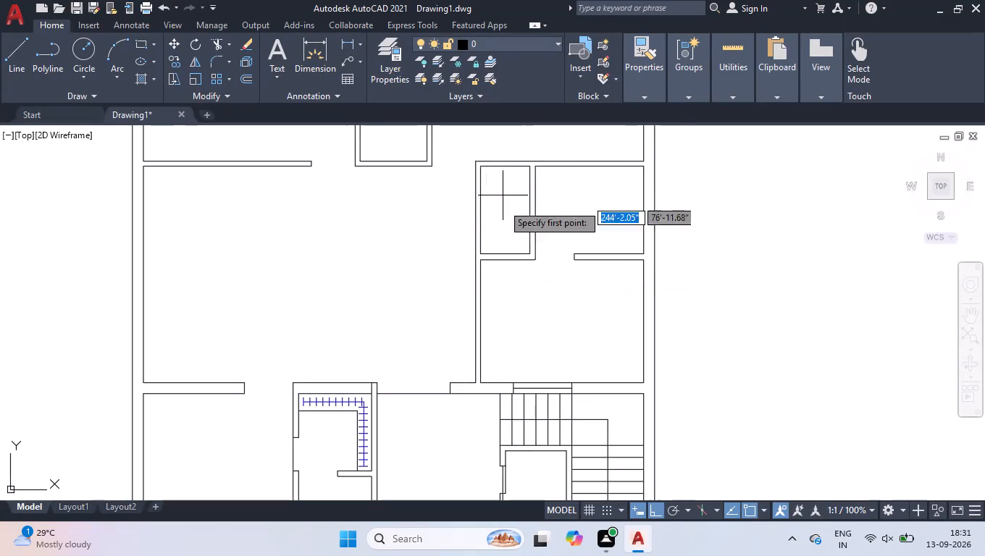
scroll(484, 270, up, 5)
click(504, 216)
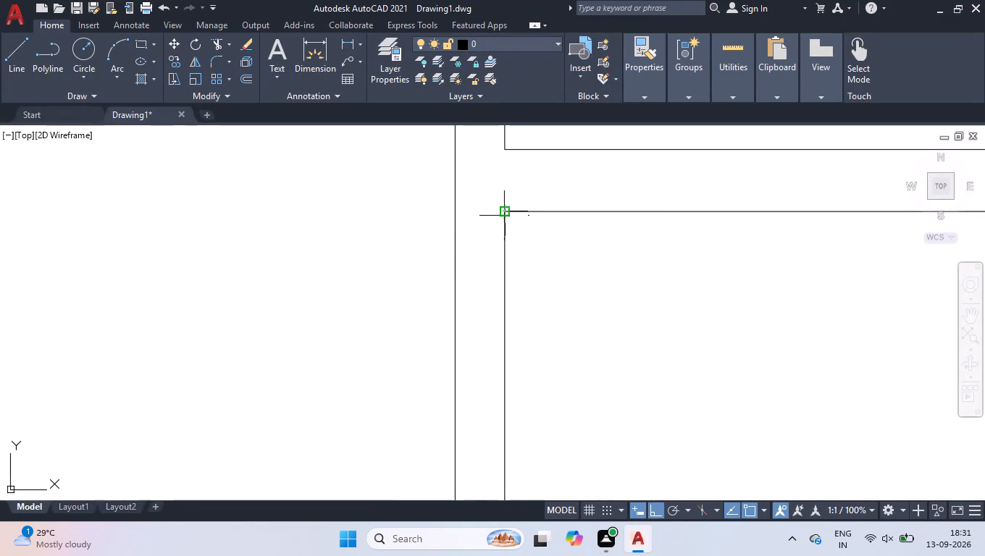
click(451, 213)
key(space)
Move the short line across the vertical wall 6" down from the room's upper corner.
drag(407, 164, 422, 173)
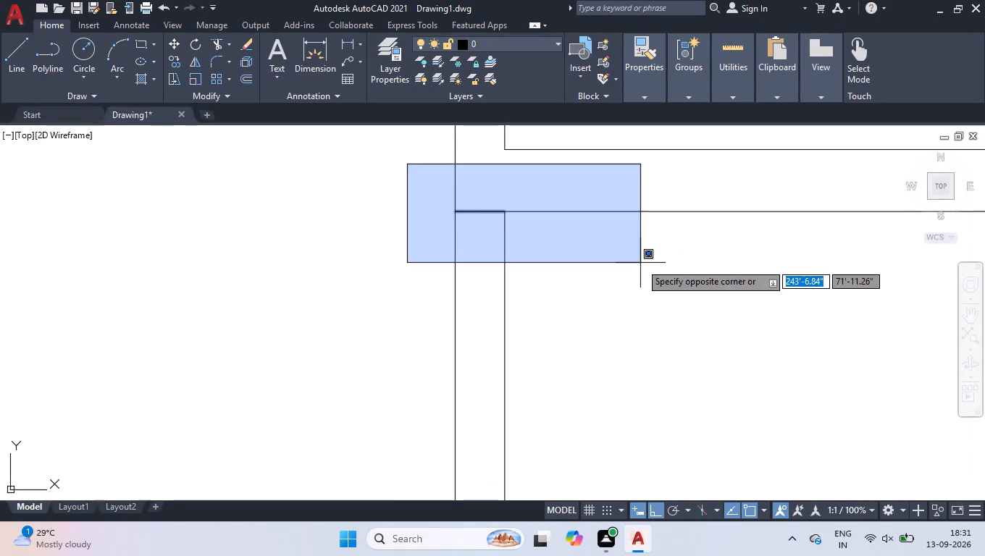
click(640, 263)
click(482, 211)
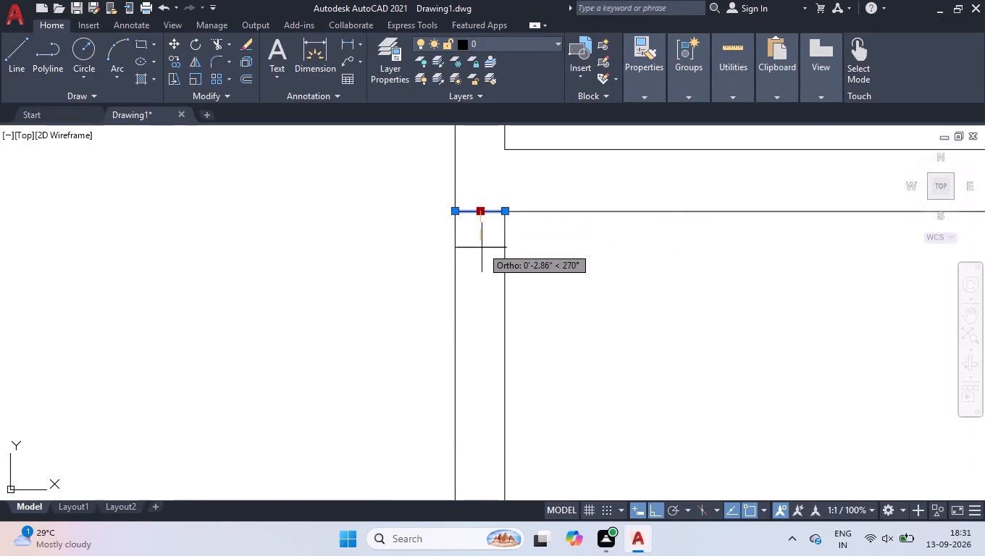
key(6)
key(Return)
Offset the short line across the vertical wall 2'8" downward to mark the opening's other end.
text(OFF)
key(Return)
text(2'8)
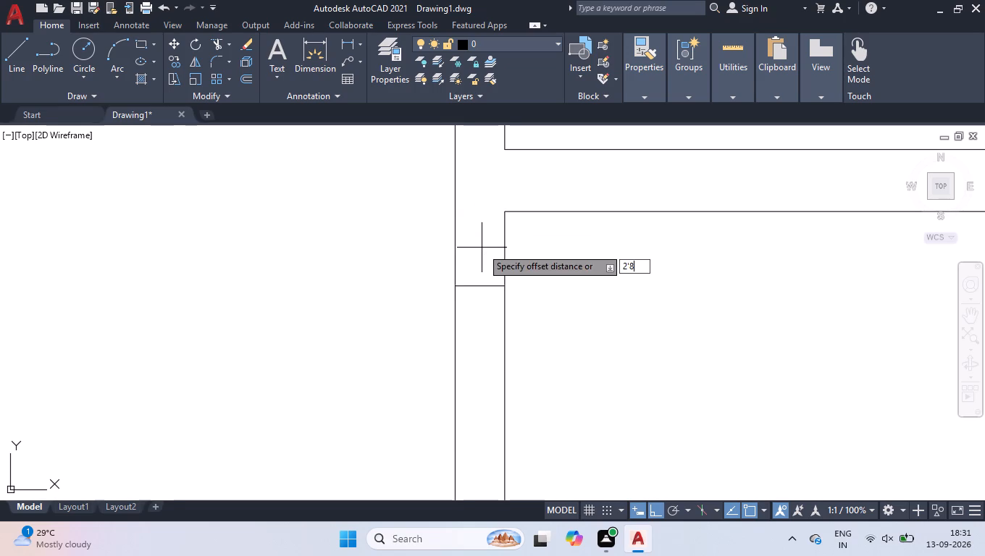
key(Return)
click(473, 371)
scroll(506, 352, down, 4)
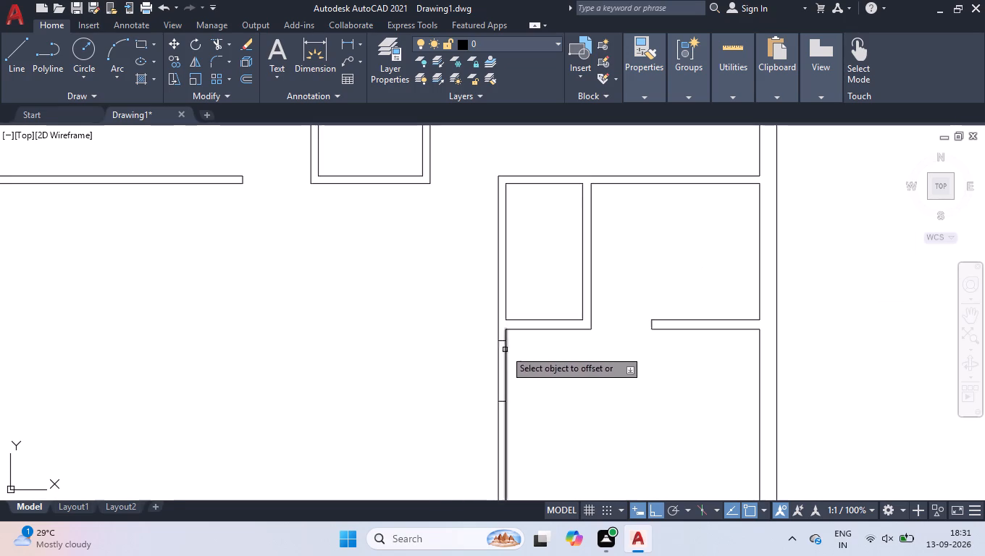
scroll(527, 413, up, 1)
key(Return)
Trim both lines of the vertical wall between the two short cross-wall lines to open the doorway below the small room.
text(TR)
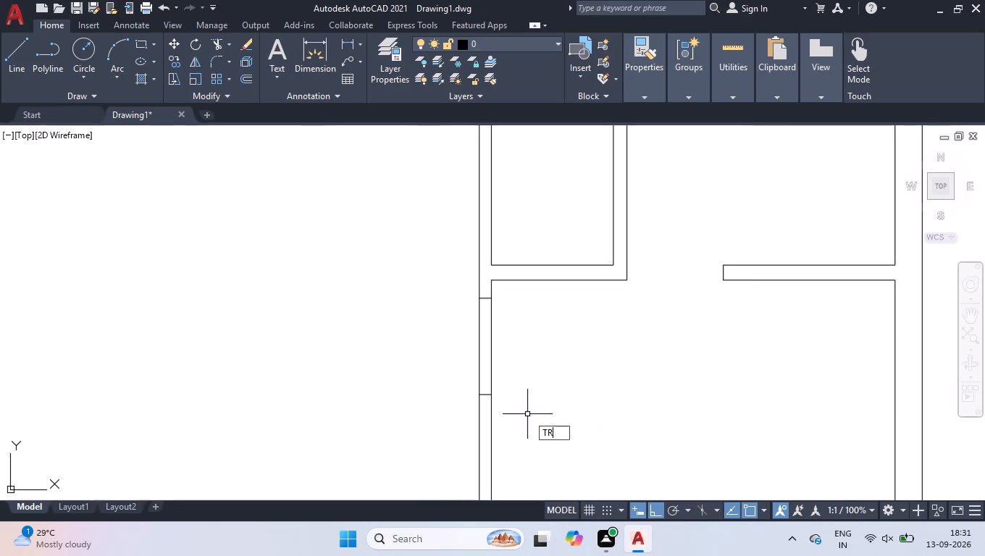
key(Return)
click(537, 355)
click(207, 308)
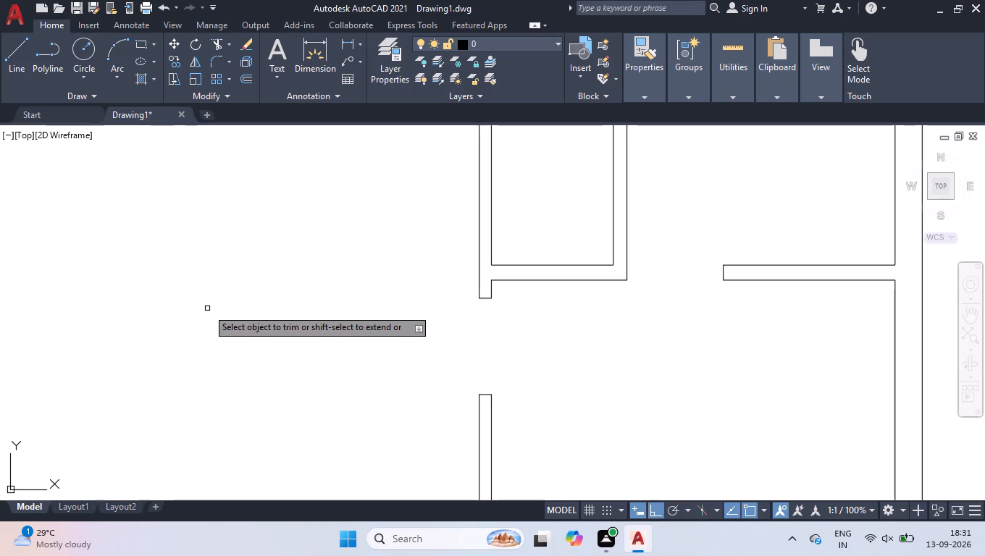
key(Return)
Draw a short line across the small enclosed room's outer vertical wall at the midpoint of its inner face.
scroll(230, 321, down, 2)
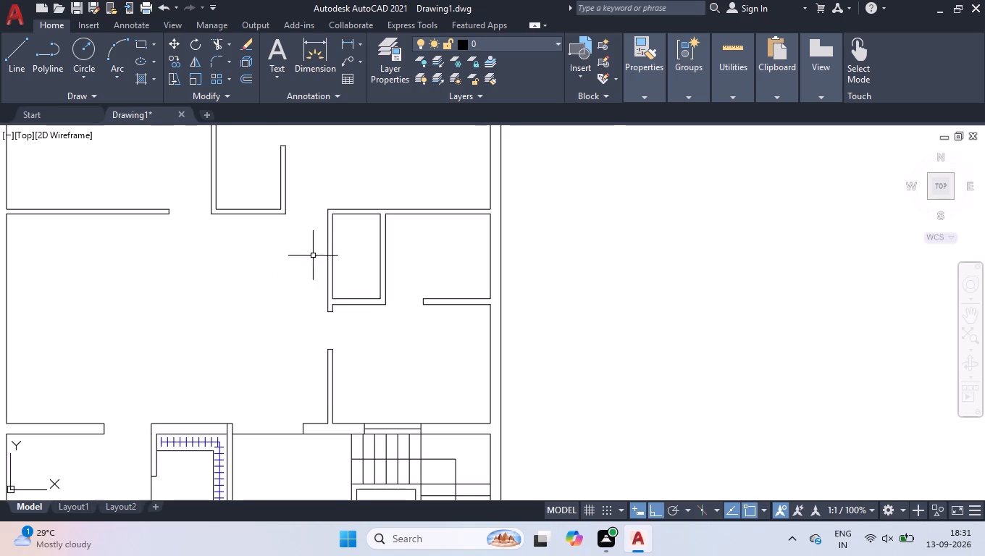
scroll(324, 231, up, 1)
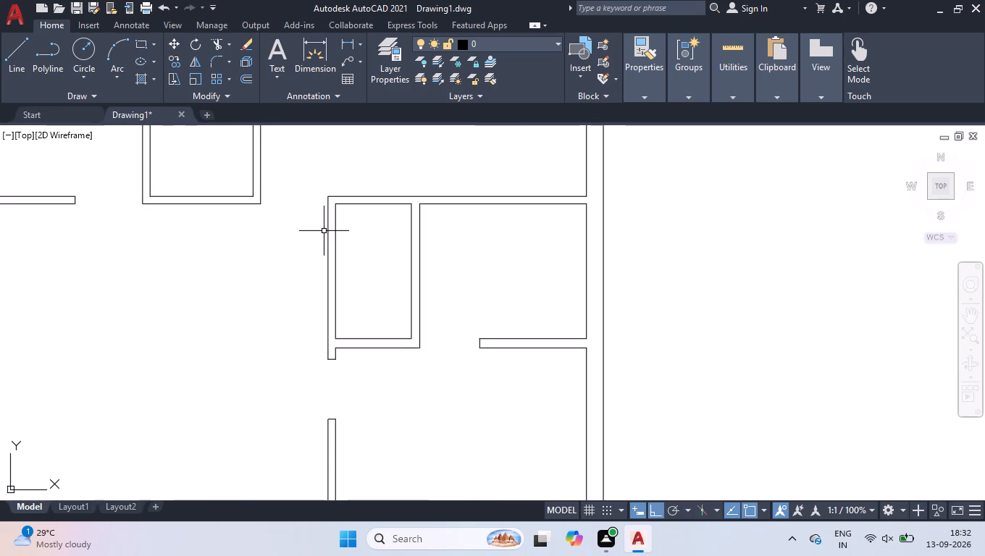
key(l)
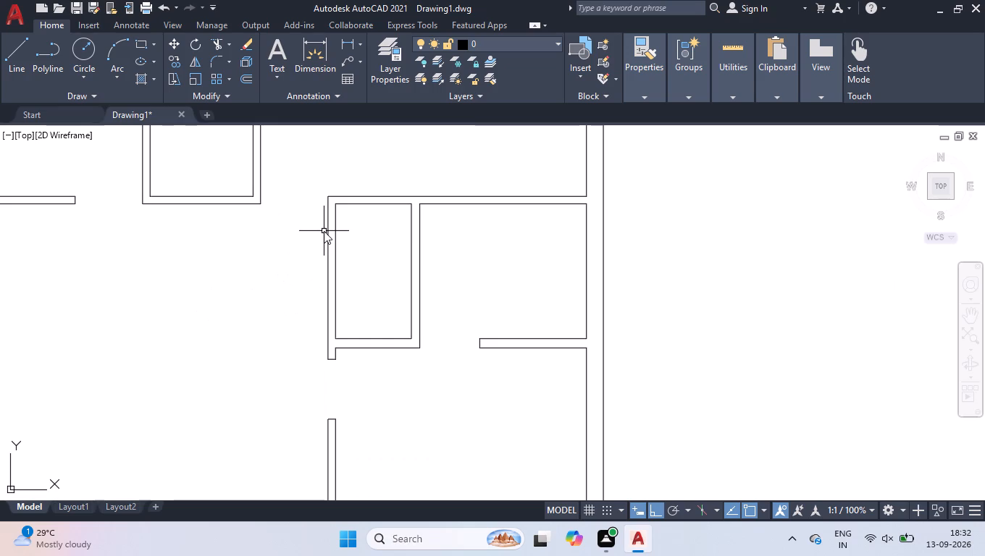
key(Return)
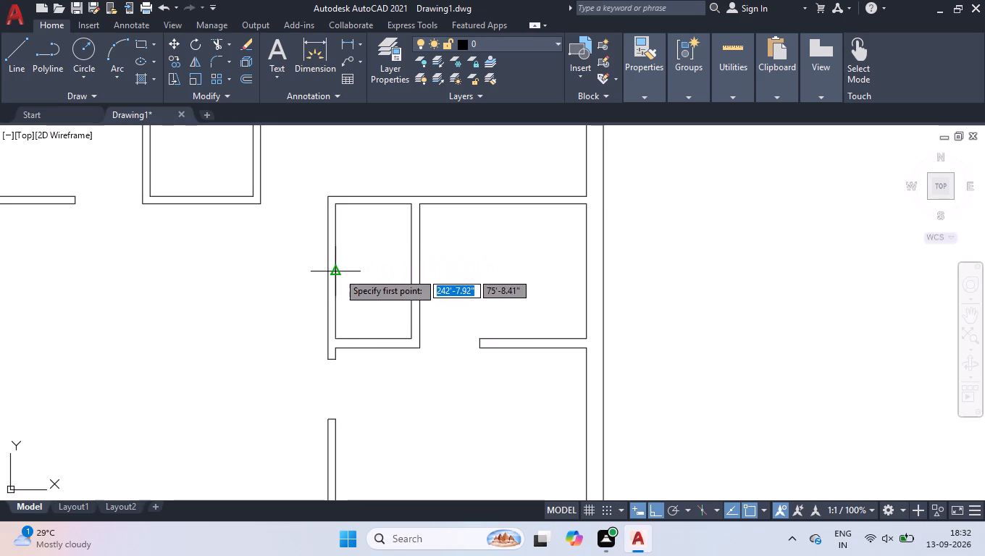
click(338, 274)
scroll(327, 274, up, 3)
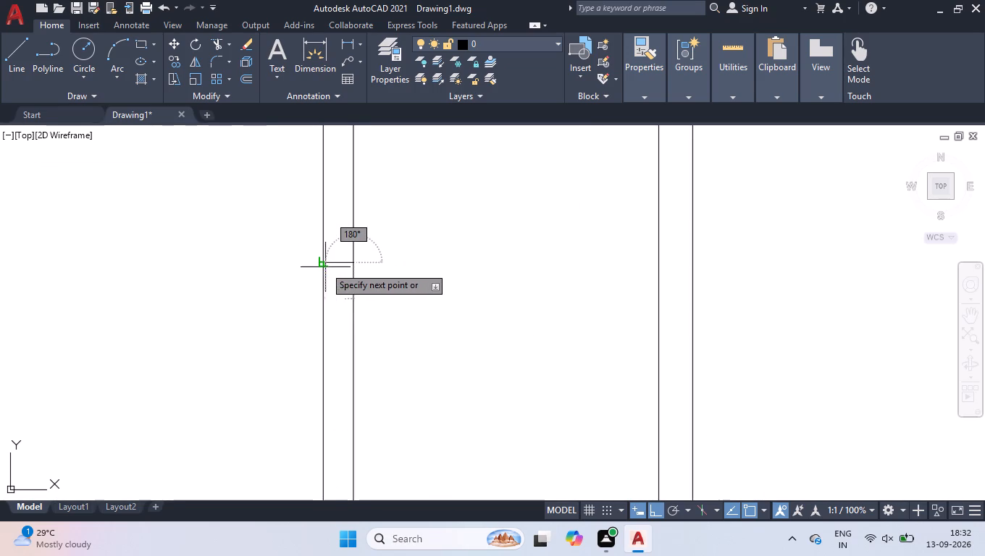
click(324, 264)
key(space)
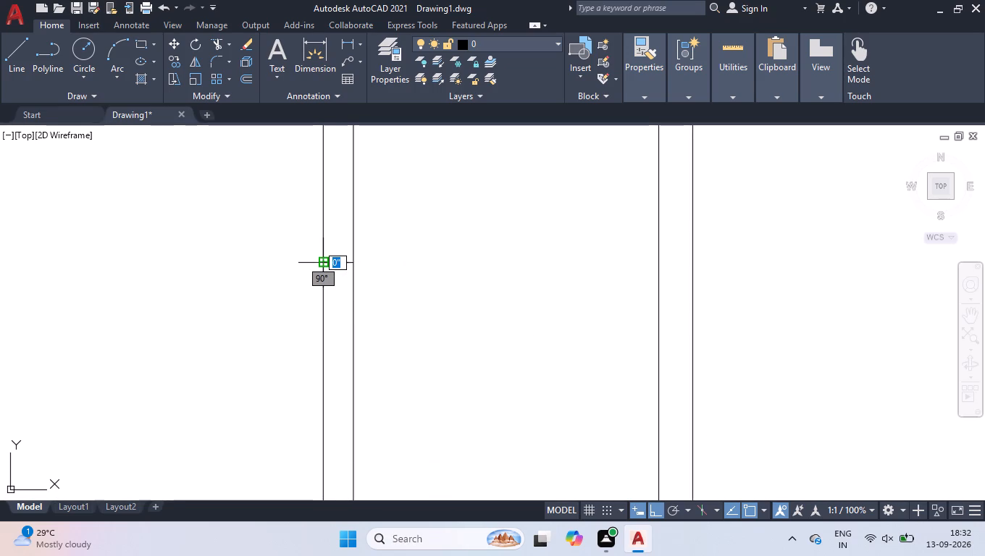
Offset the short mid-wall line 2'4" both upward and downward along the wall.
text(OFF)
key(Return)
text(2'4)
key(Return)
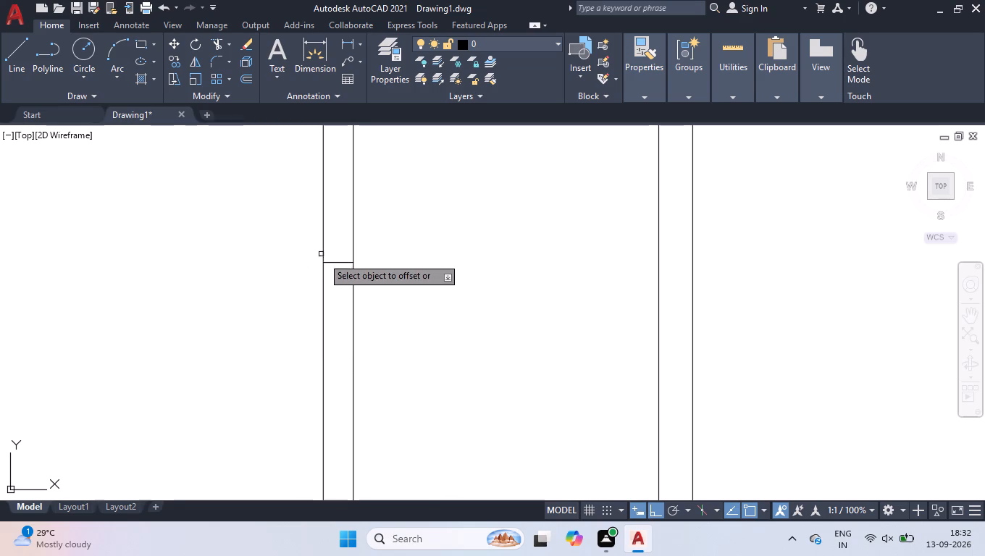
click(333, 263)
click(335, 239)
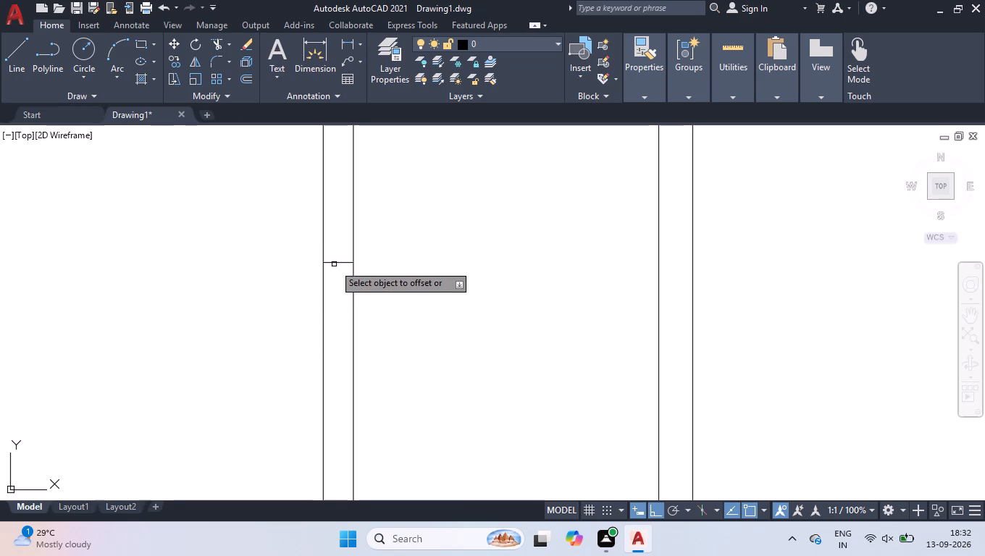
click(334, 264)
click(335, 297)
key(space)
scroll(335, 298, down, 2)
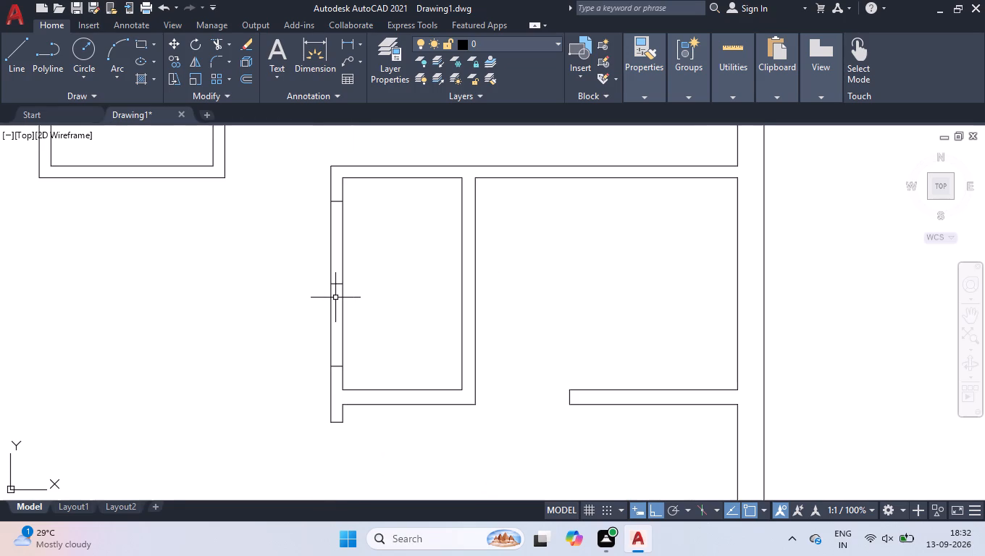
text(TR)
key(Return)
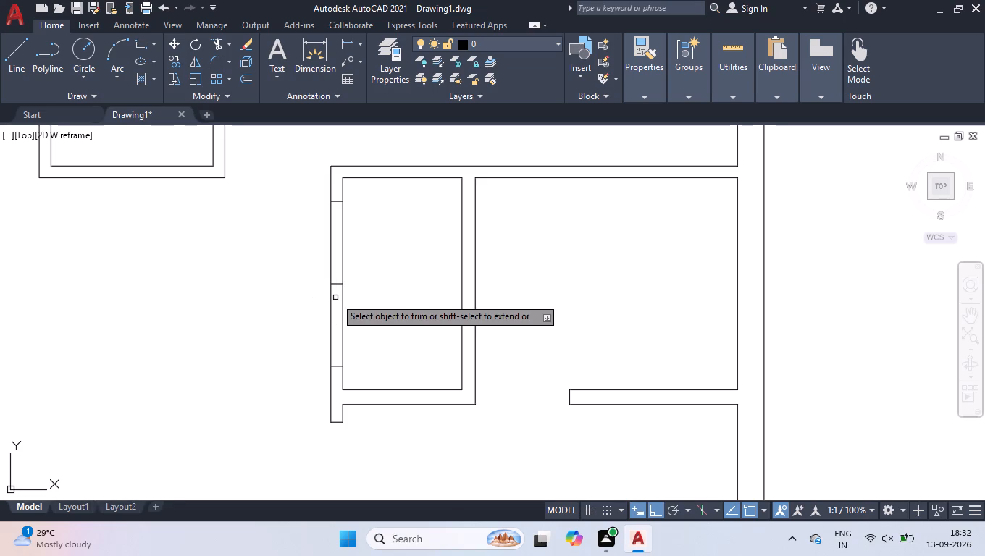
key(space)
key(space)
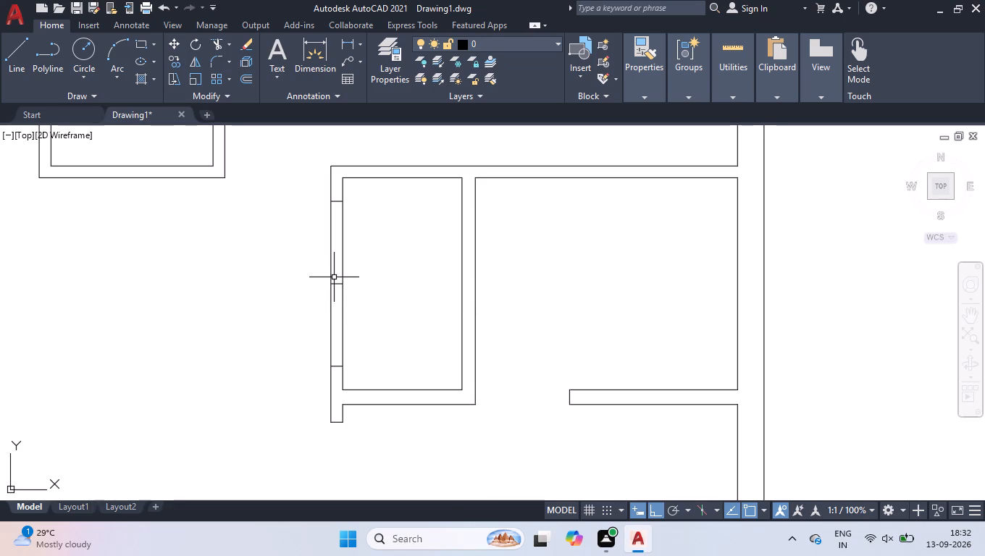
Move the upper offset line 4" down along the wall, towards the middle line.
click(317, 193)
click(370, 226)
scroll(326, 213, up, 1)
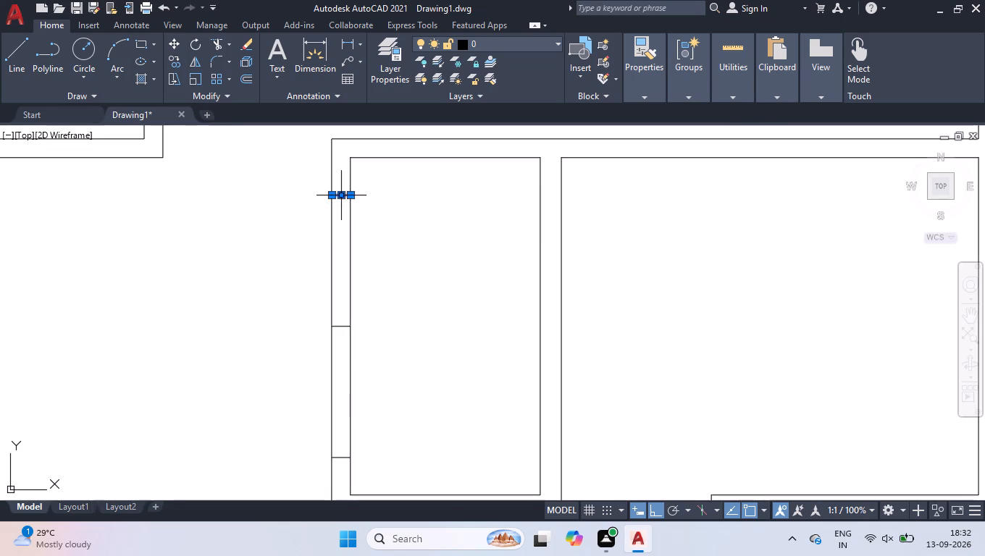
click(339, 192)
key(4)
key(Return)
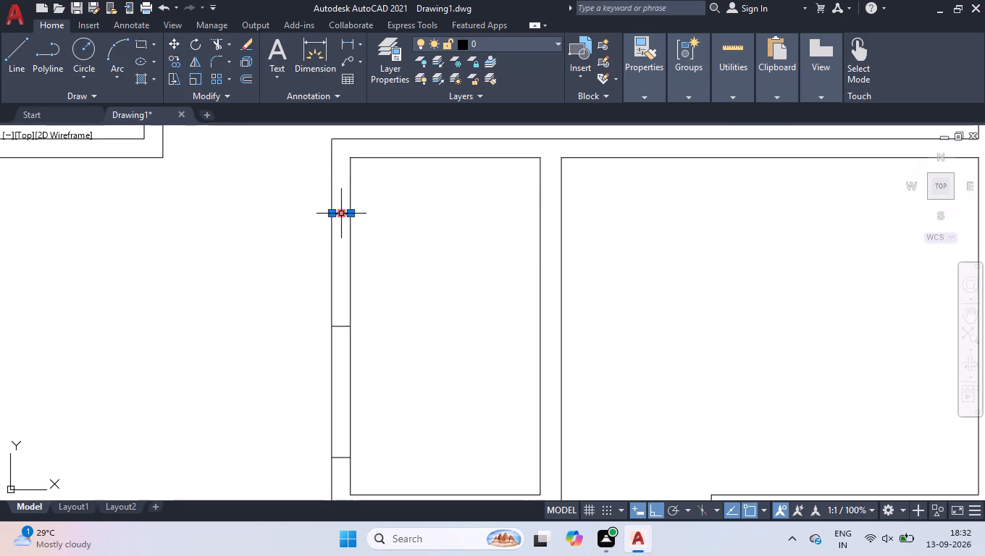
Move the lower offset line 4" up along the wall, towards the middle line.
scroll(339, 217, down, 1)
scroll(335, 339, up, 1)
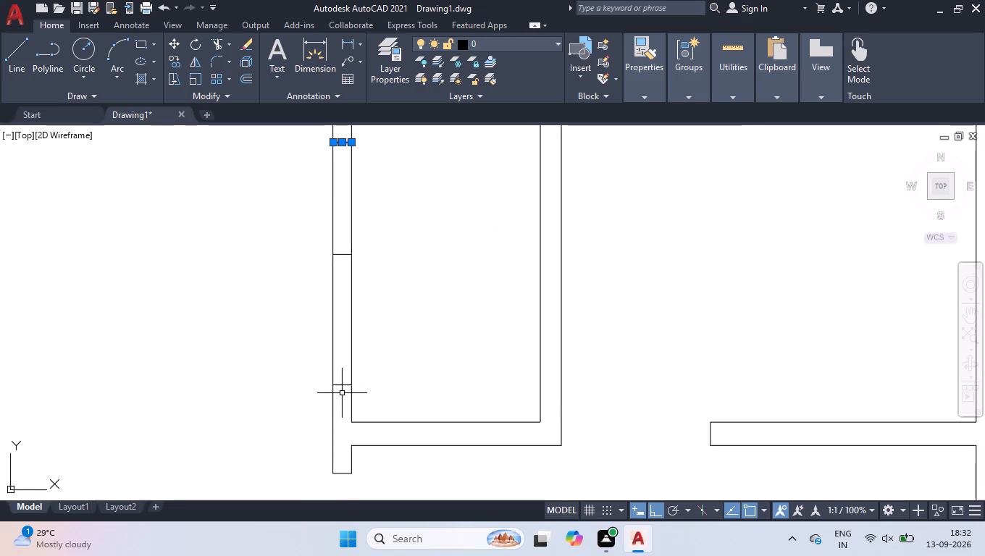
click(342, 393)
click(336, 370)
scroll(343, 381, up, 3)
click(330, 400)
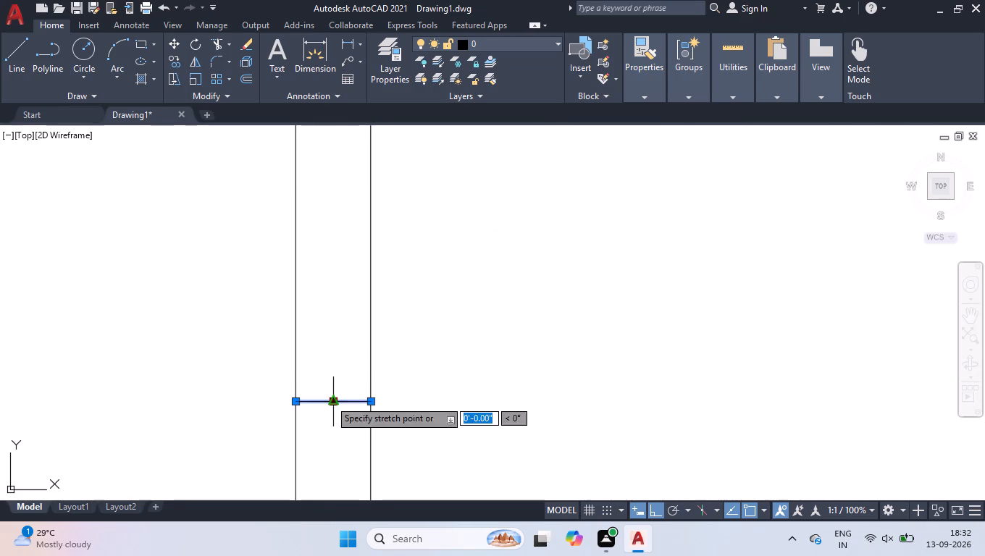
key(4)
key(Return)
Move the lower cross-wall line another 4" up towards the middle line.
scroll(334, 379, down, 5)
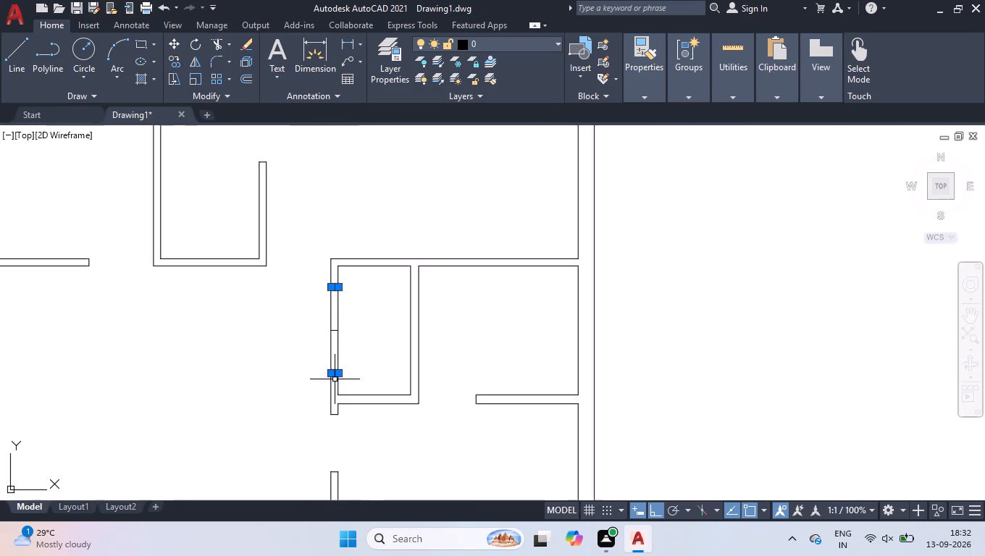
scroll(334, 381, up, 6)
click(335, 381)
key(4)
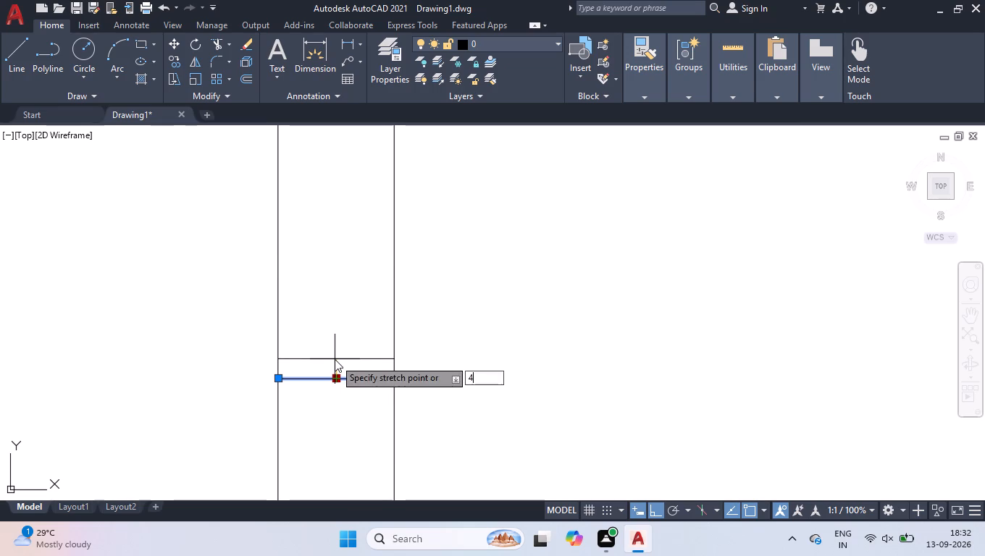
key(Return)
Move the upper cross-wall line another 4" down towards the middle line.
scroll(335, 364, down, 5)
scroll(330, 247, up, 2)
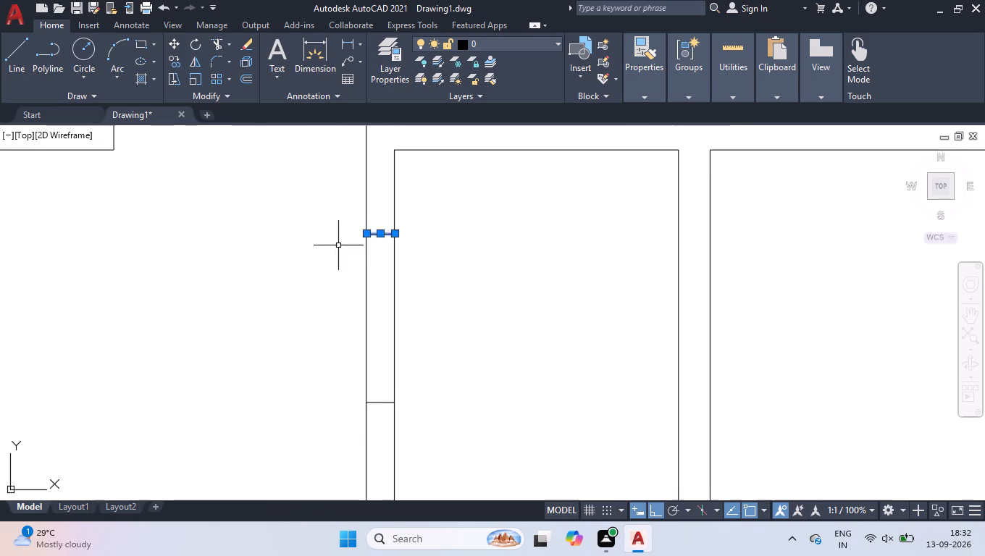
scroll(369, 237, up, 4)
click(424, 220)
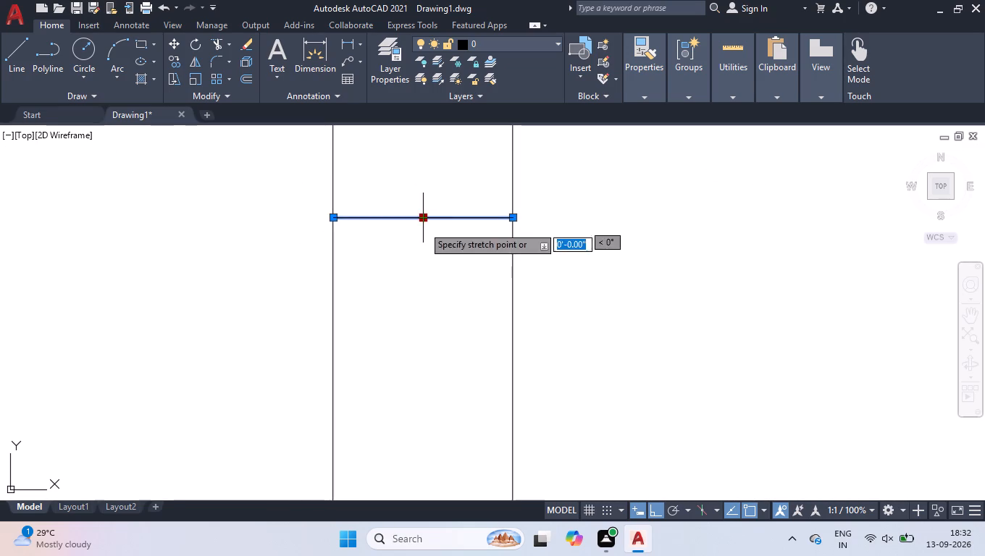
key(4)
key(Return)
Trim both faces of the small room's vertical wall between the upper and lower cross-wall lines.
scroll(420, 236, down, 4)
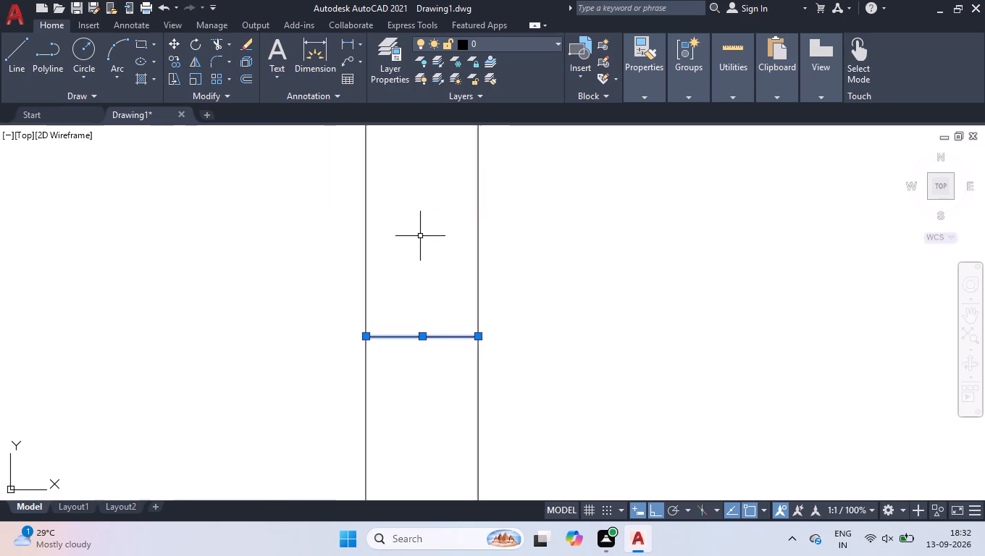
scroll(429, 232, down, 2)
scroll(429, 339, up, 1)
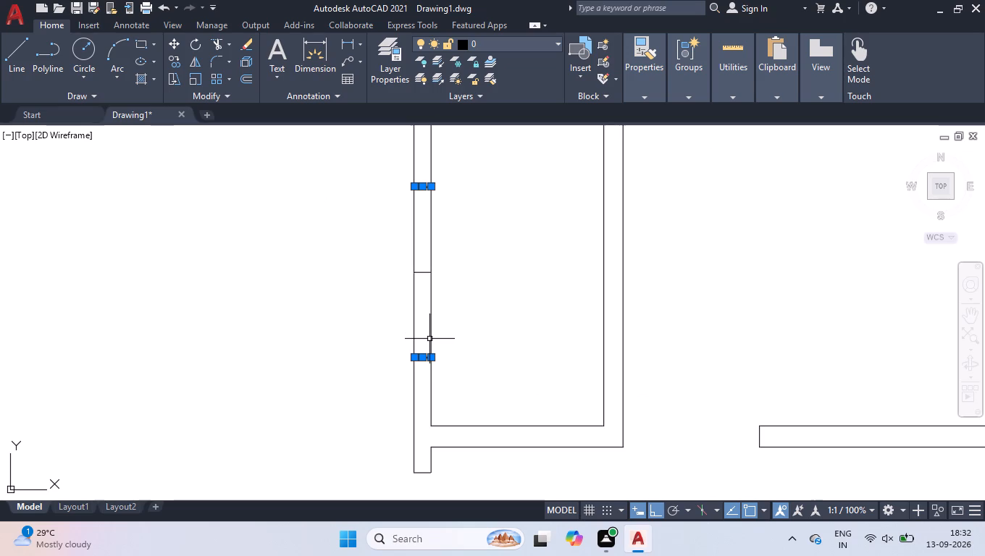
key(space)
key(space)
key(space)
key(space)
click(451, 316)
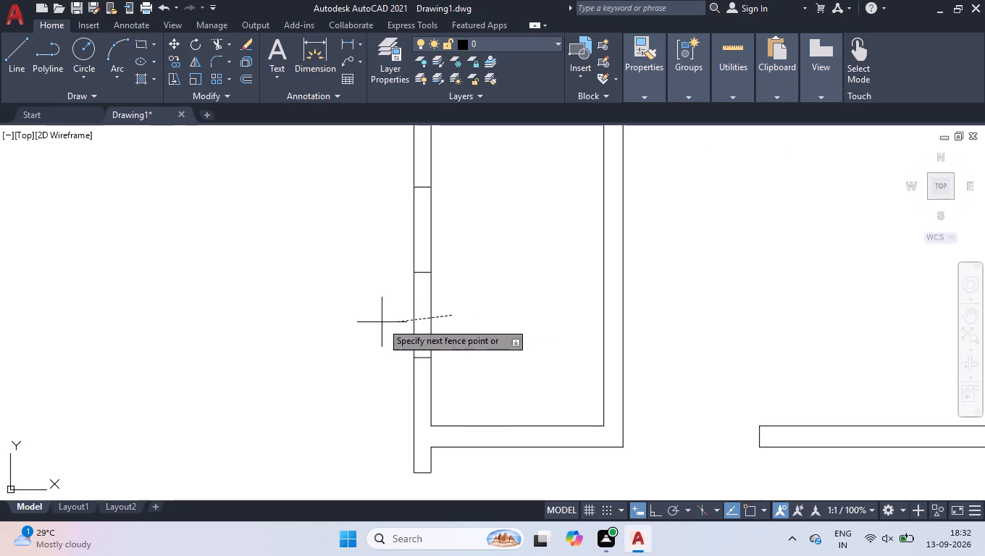
click(325, 325)
drag(479, 258, 473, 260)
click(353, 266)
Remove the leftover middle cross-wall line from the small room's opening with Trim.
drag(427, 258, 427, 279)
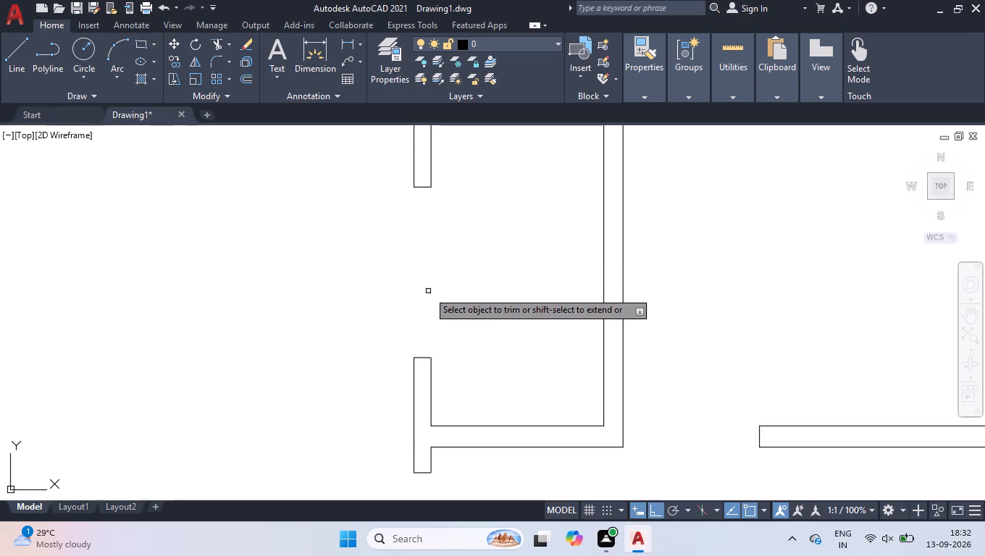
click(428, 291)
double_click(428, 288)
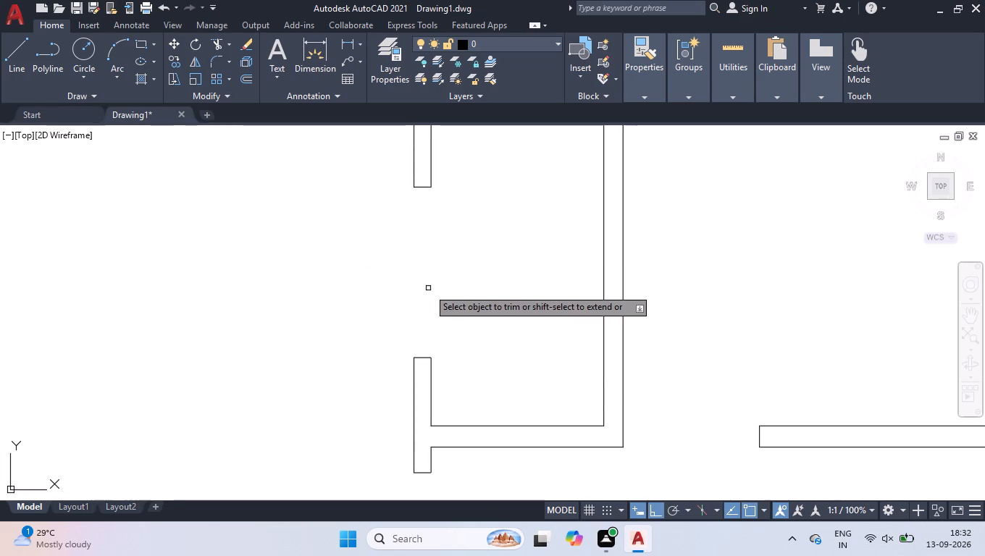
click(428, 288)
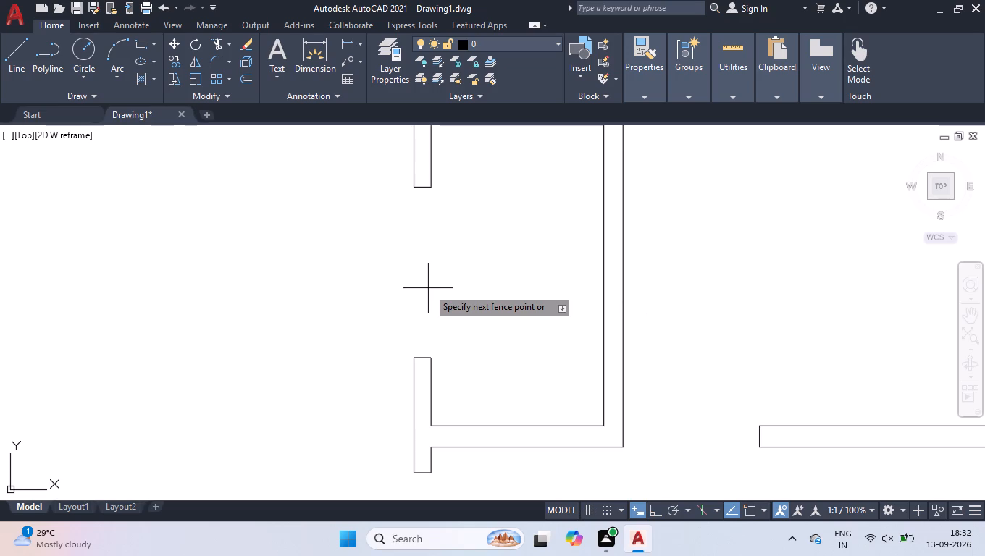
click(479, 287)
key(Return)
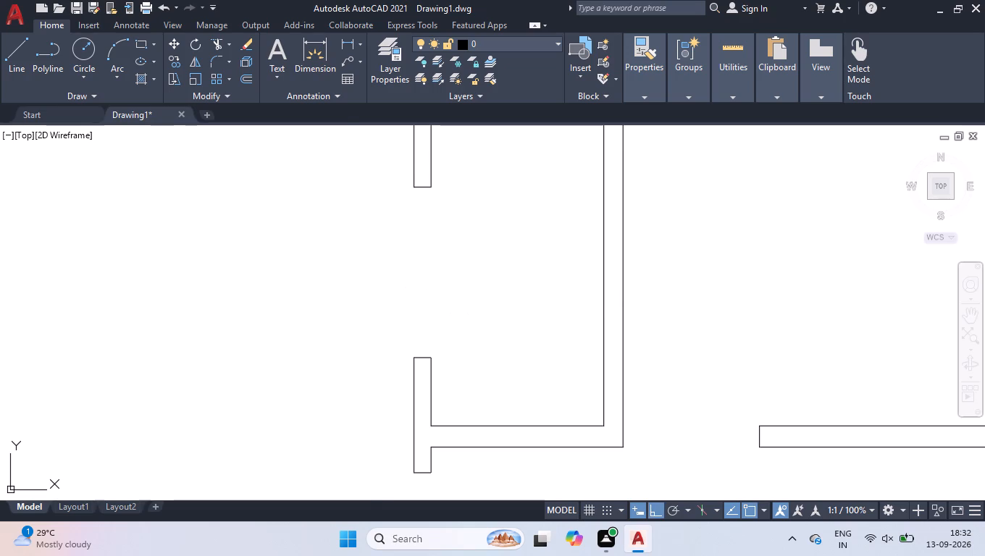
Extend the outer face line of the upper wall stub down across the small room's opening to the lower stub.
scroll(479, 289, down, 3)
scroll(482, 296, up, 1)
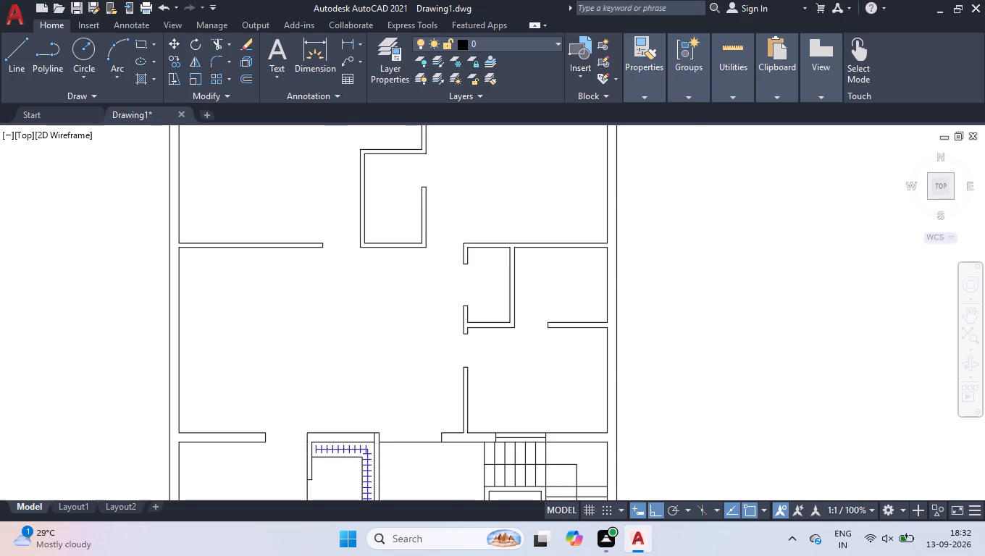
text(EX)
key(Return)
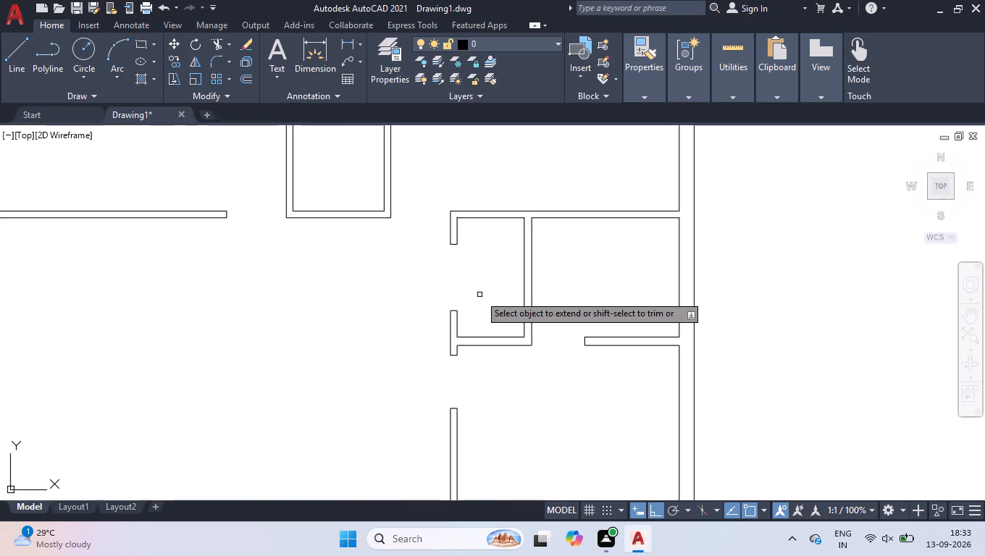
click(452, 237)
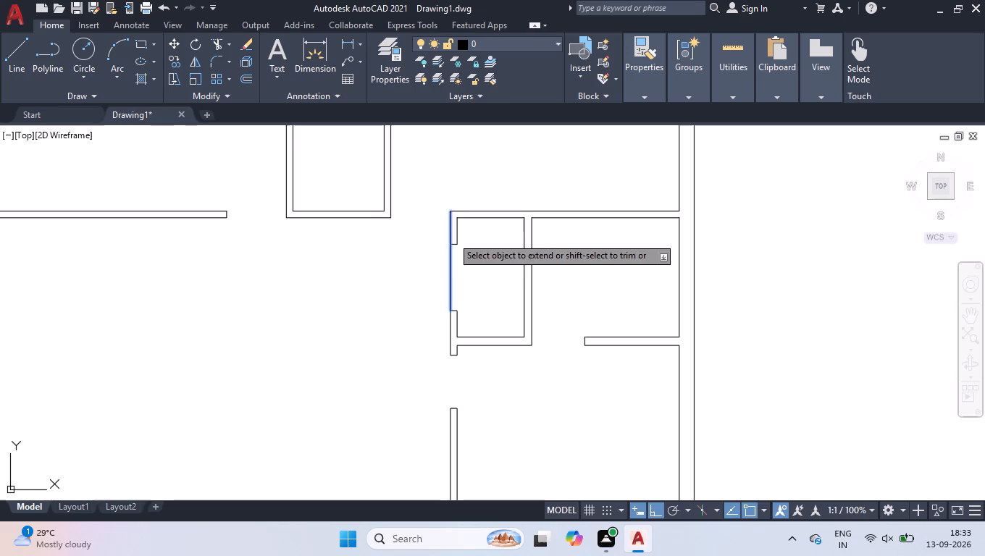
key(Return)
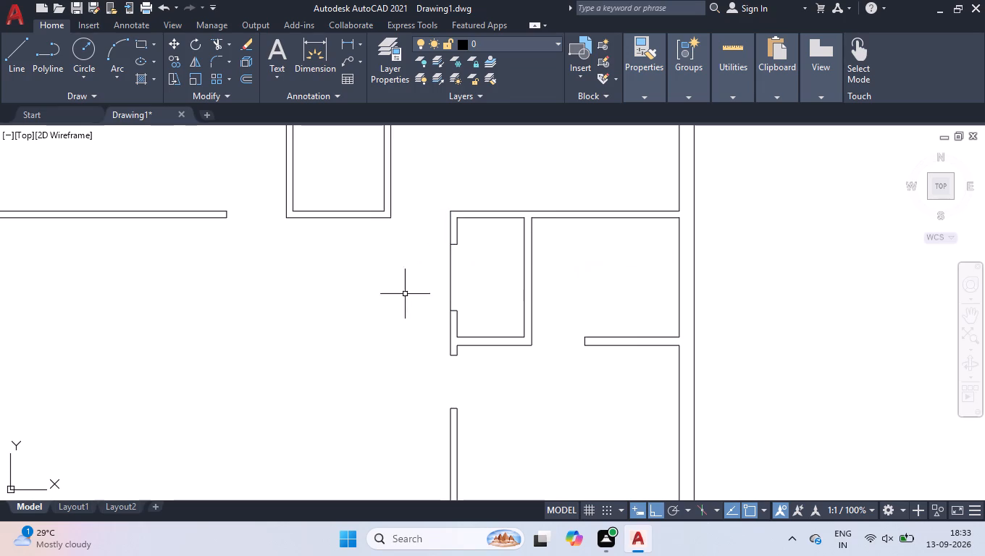
Join the extended outer face line with the lower stub's outer face line into one line.
click(452, 324)
click(449, 294)
key(j)
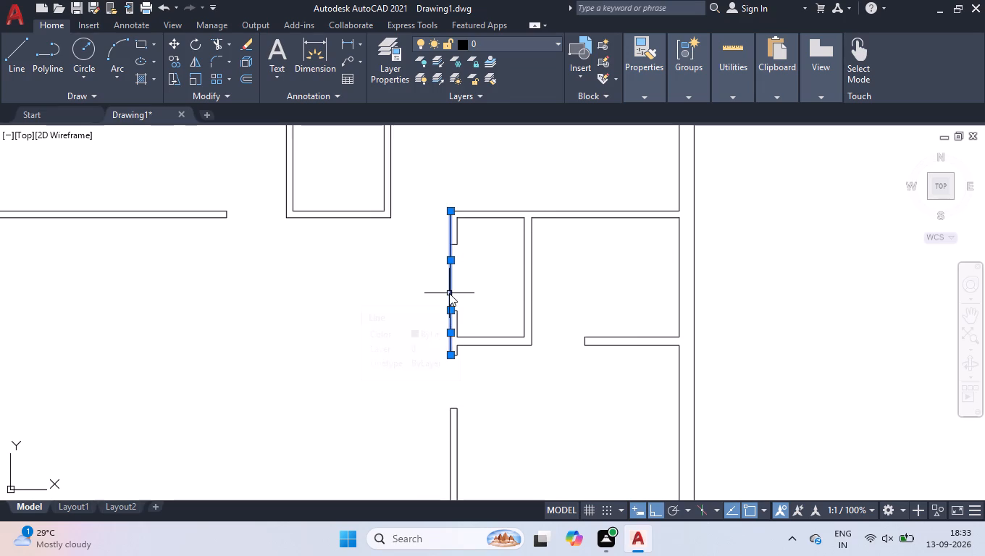
key(Return)
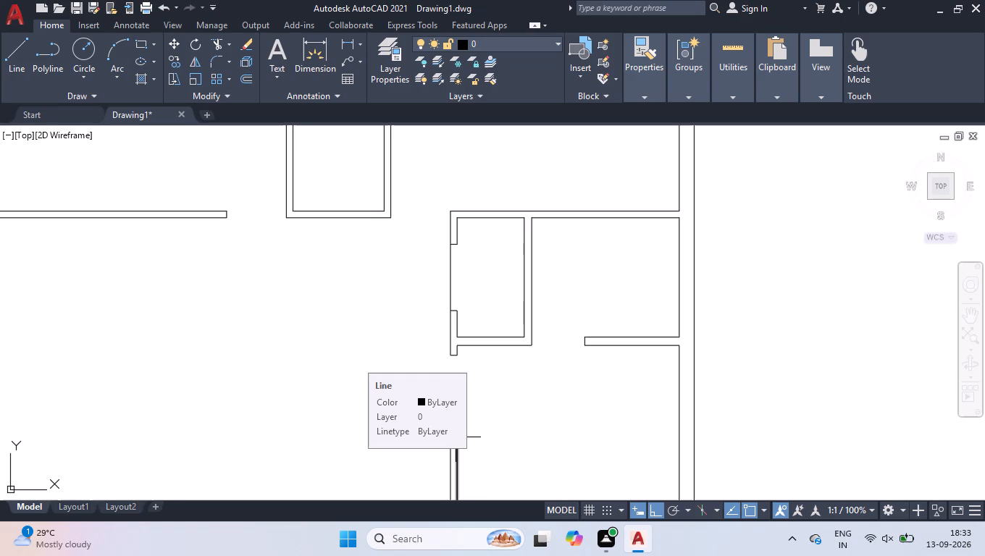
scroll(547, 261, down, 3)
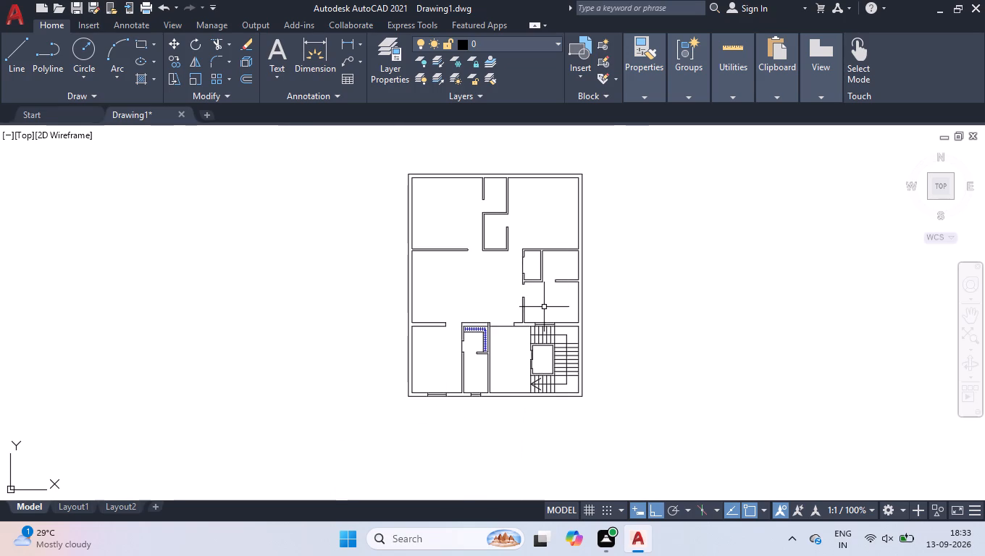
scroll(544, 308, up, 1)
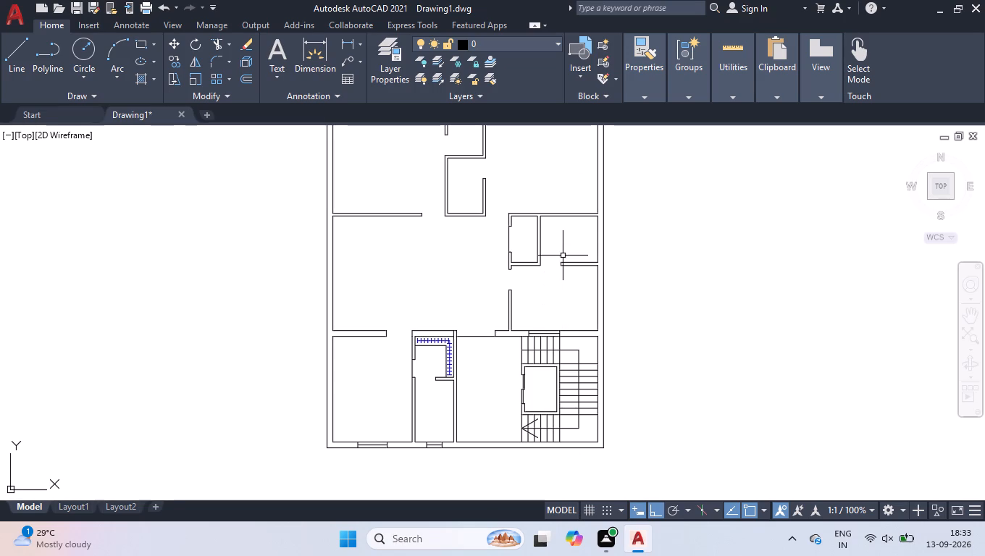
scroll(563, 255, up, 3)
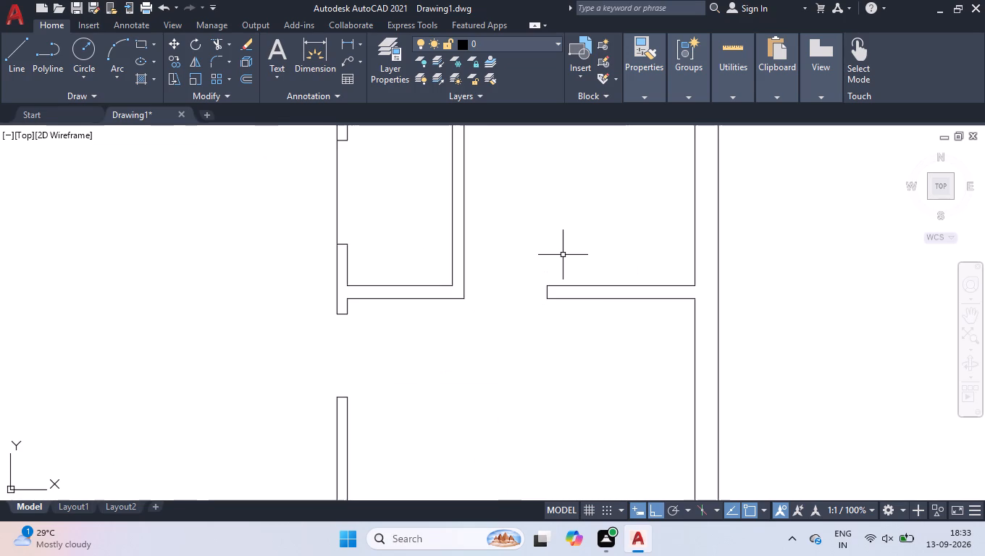
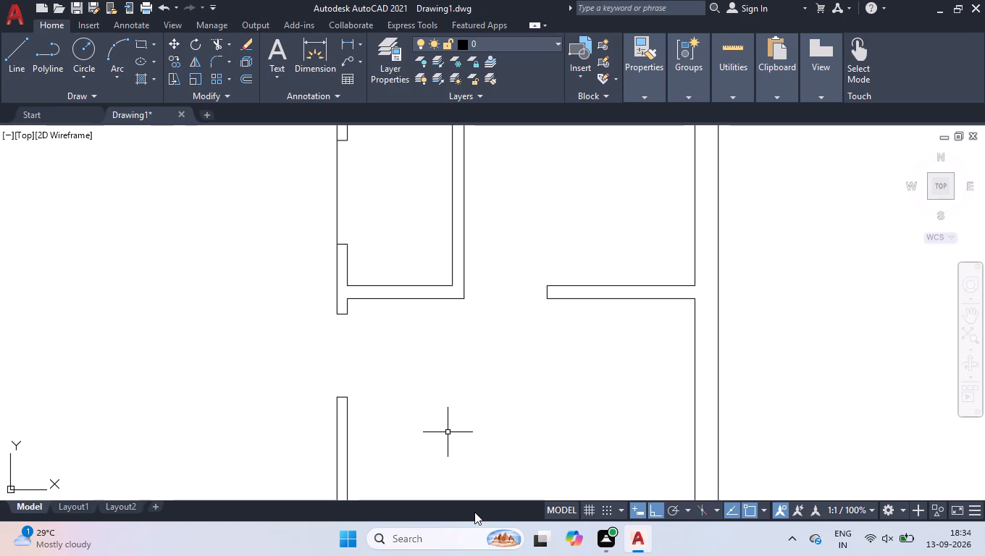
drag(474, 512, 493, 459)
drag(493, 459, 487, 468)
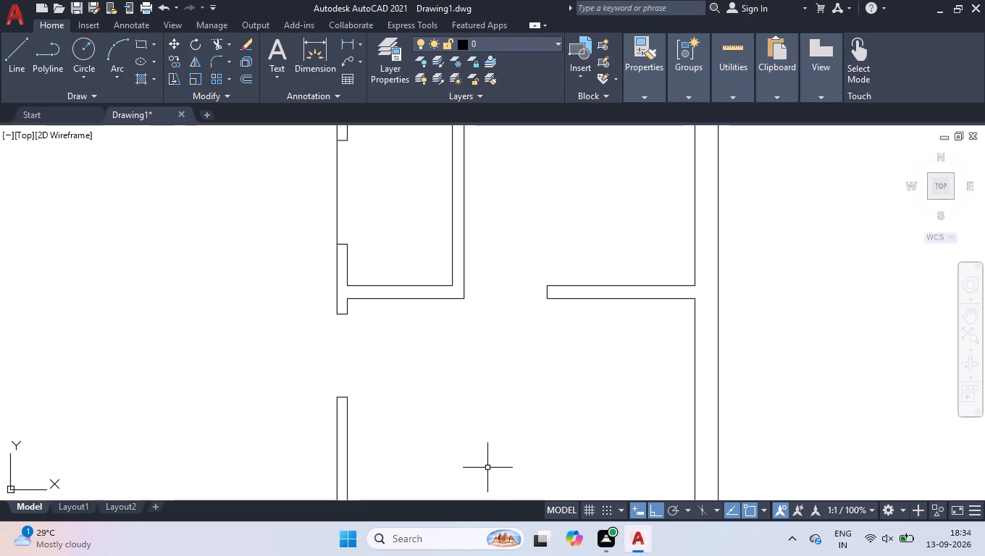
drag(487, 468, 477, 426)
Draw two vertical jamb lines across the plan's bottom outer wall, in the space between the narrow room and the staircase.
scroll(489, 302, down, 4)
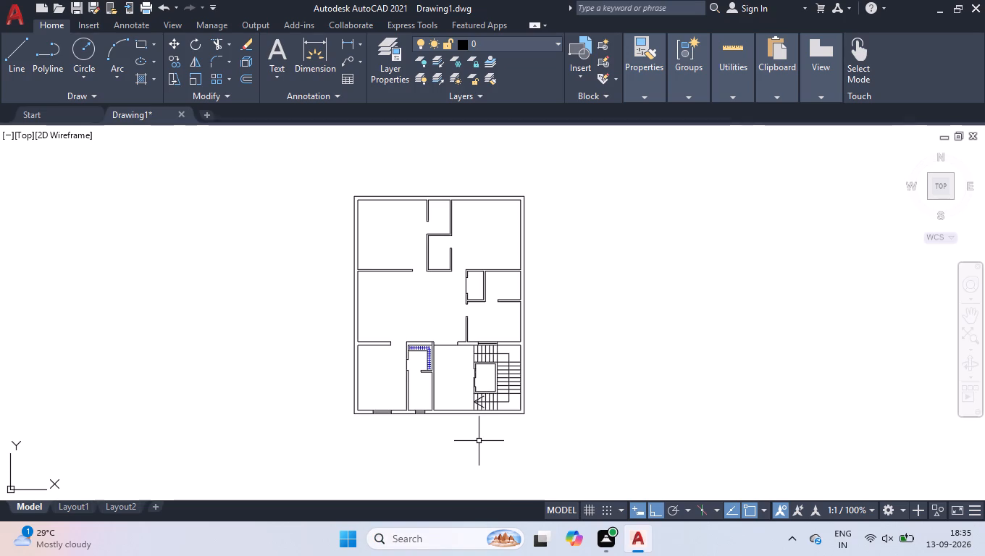
scroll(479, 441, up, 2)
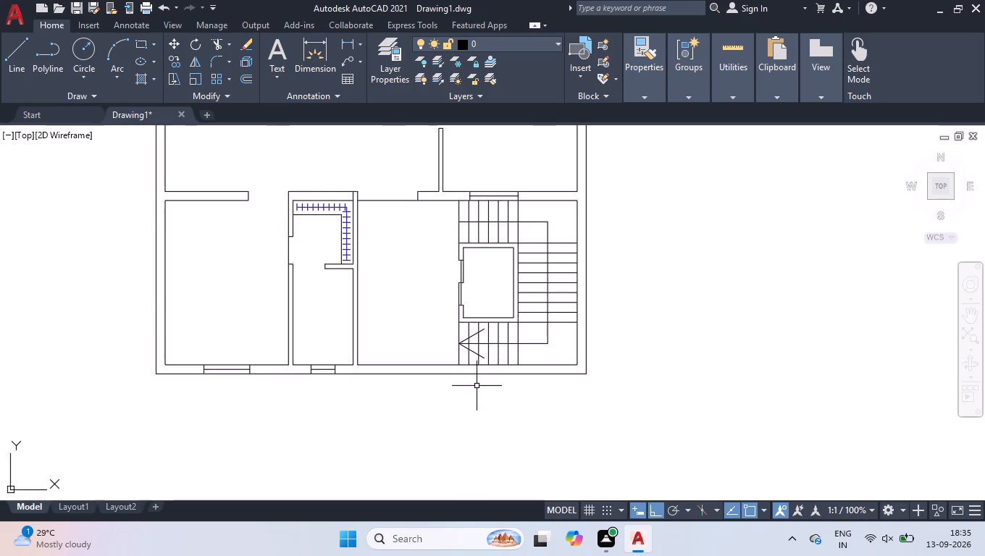
scroll(391, 375, up, 2)
key(l)
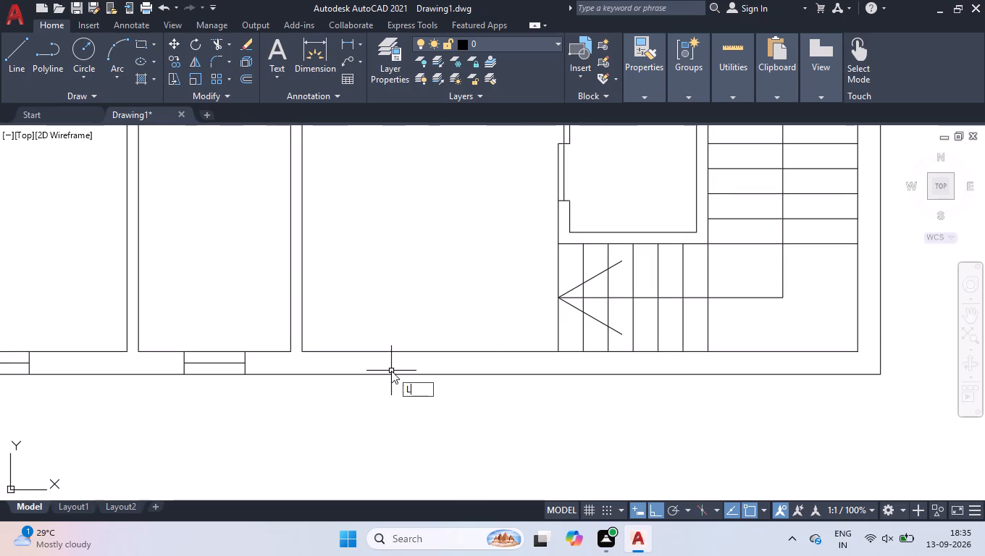
key(Return)
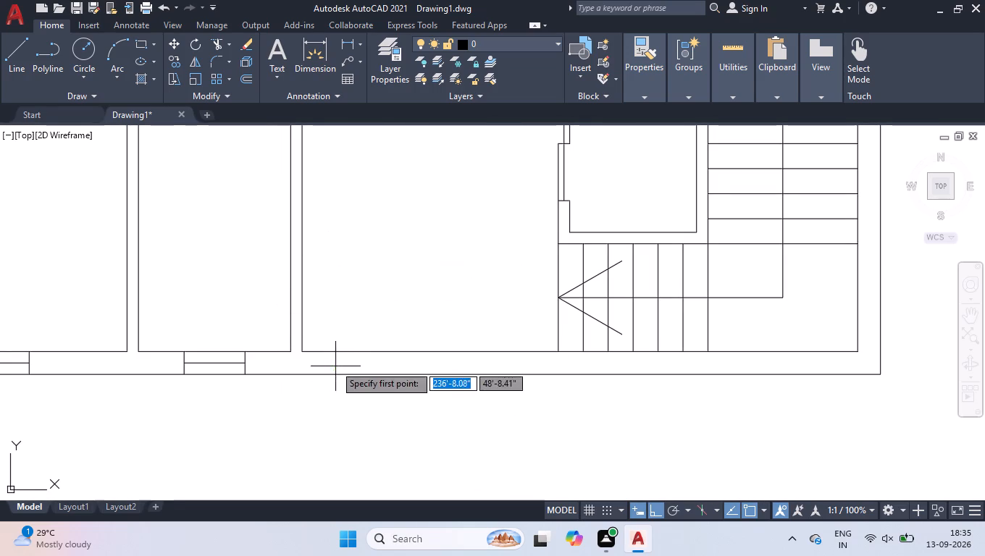
click(351, 353)
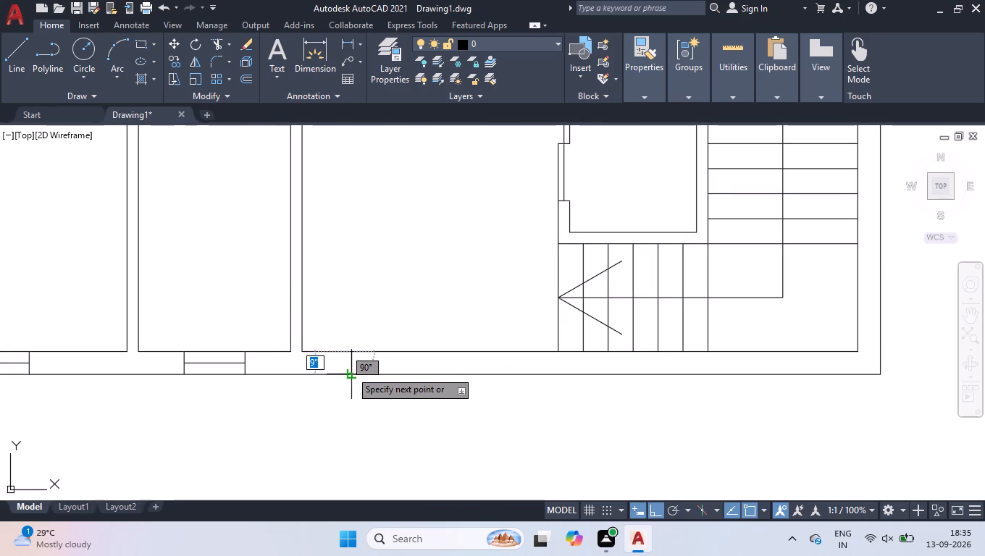
click(351, 372)
key(space)
key(space)
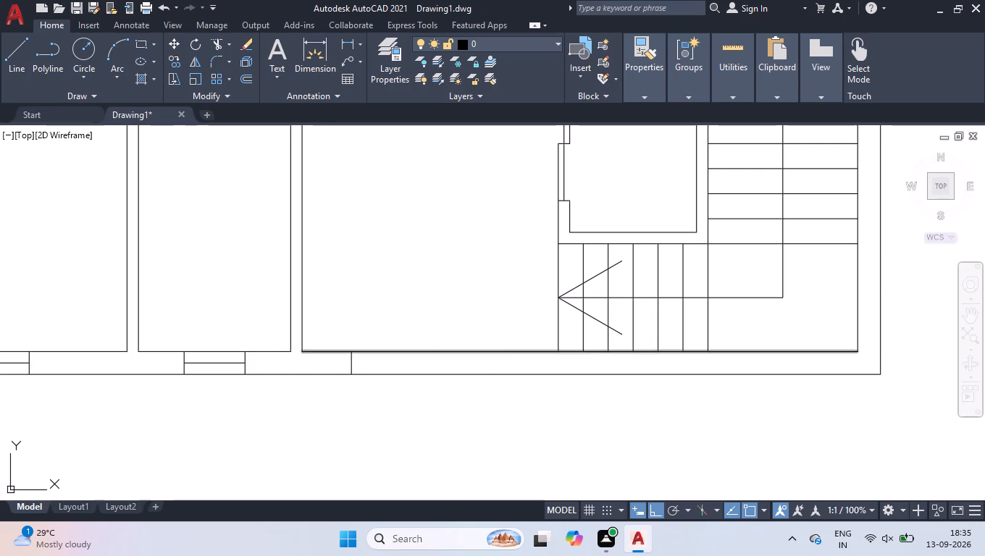
click(503, 353)
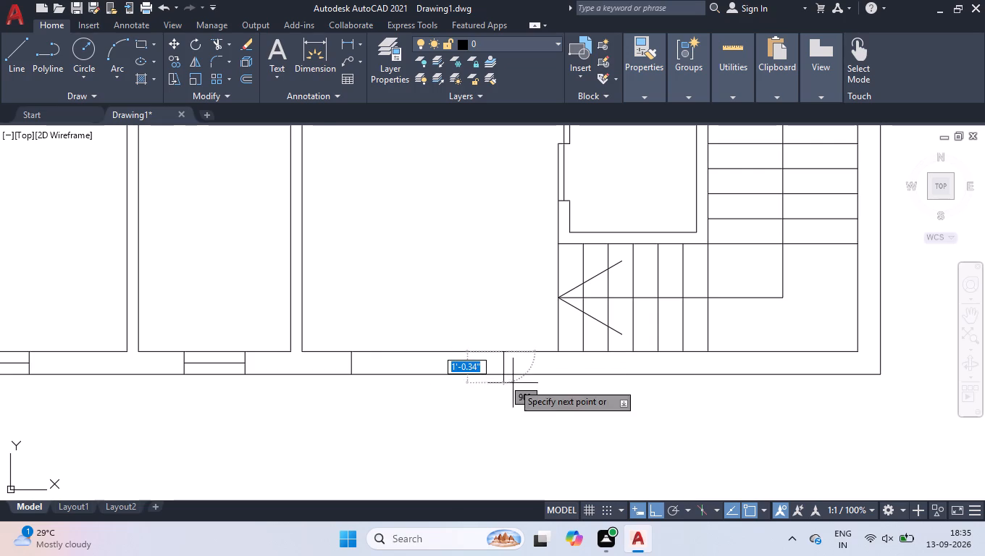
click(505, 376)
key(space)
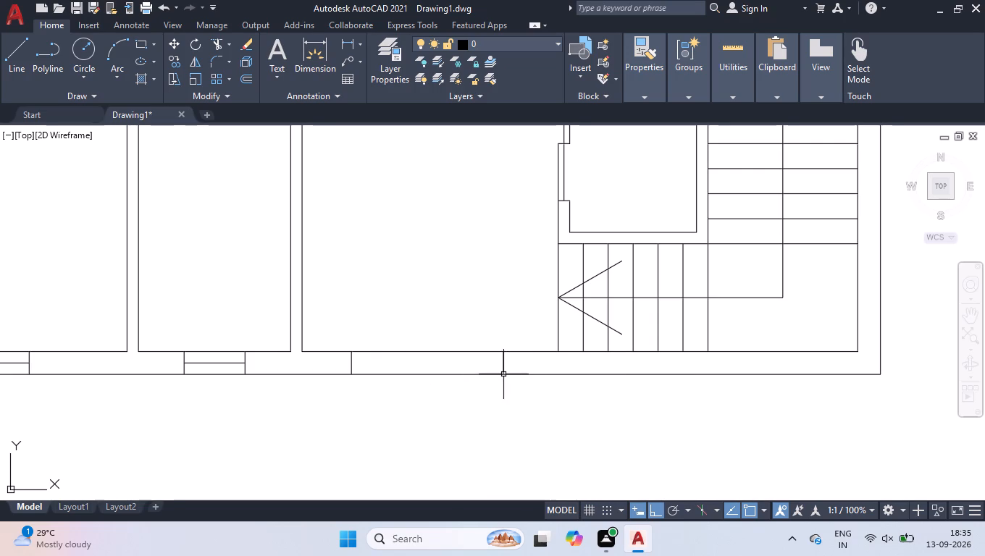
Trim both bottom outer wall lines between the two new jamb lines to open an entrance gap.
text(TR)
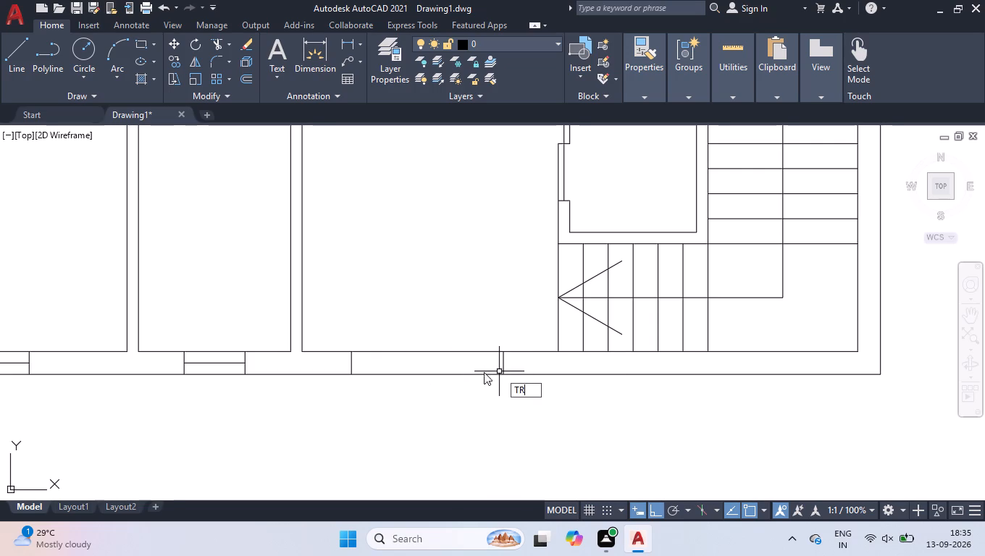
key(space)
click(467, 366)
click(448, 301)
scroll(448, 301, down, 1)
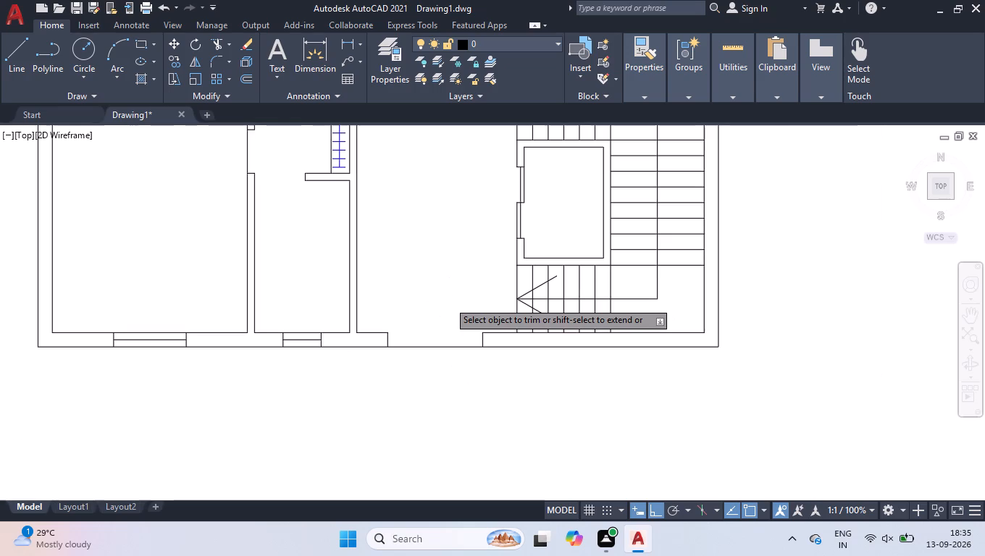
scroll(448, 301, down, 1)
key(space)
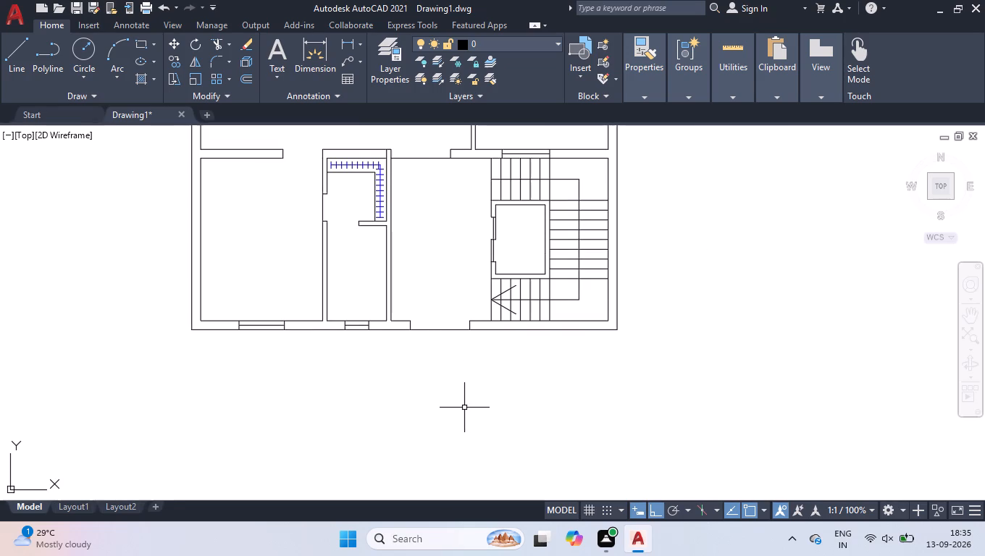
Draw a window about 5'-3" wide in the top outer wall of the upper-left room, using two jamb lines and a centre line.
scroll(463, 405, down, 2)
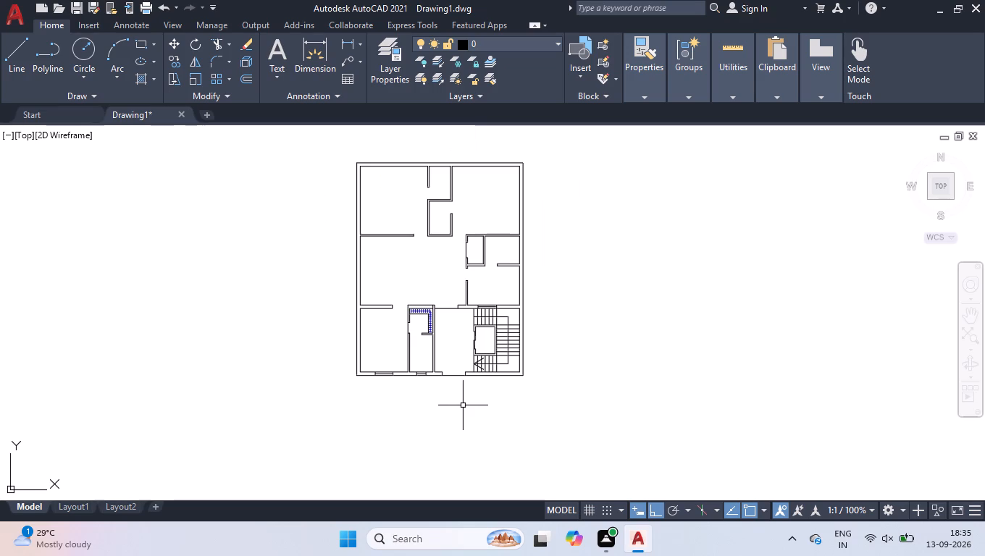
scroll(391, 166, up, 2)
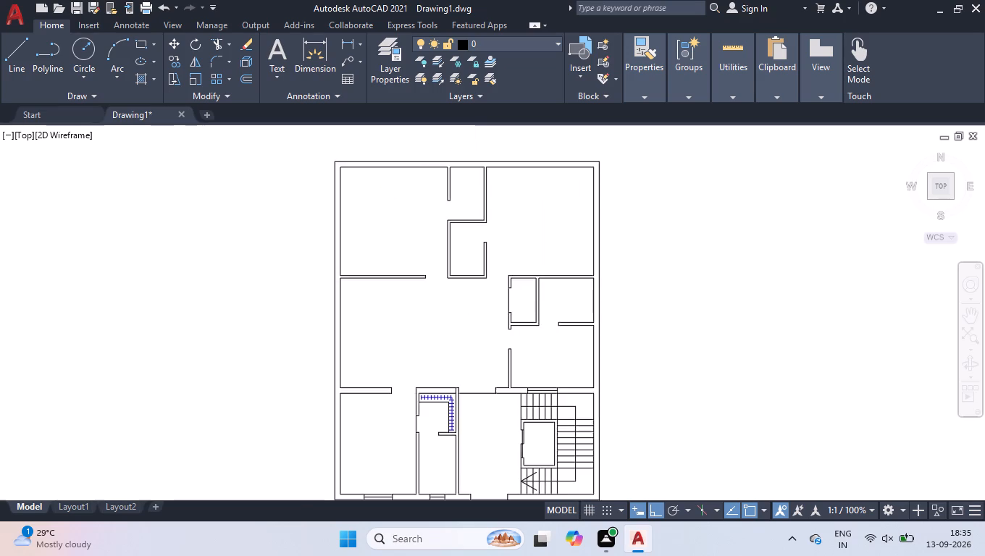
scroll(403, 146, up, 2)
key(l)
key(Return)
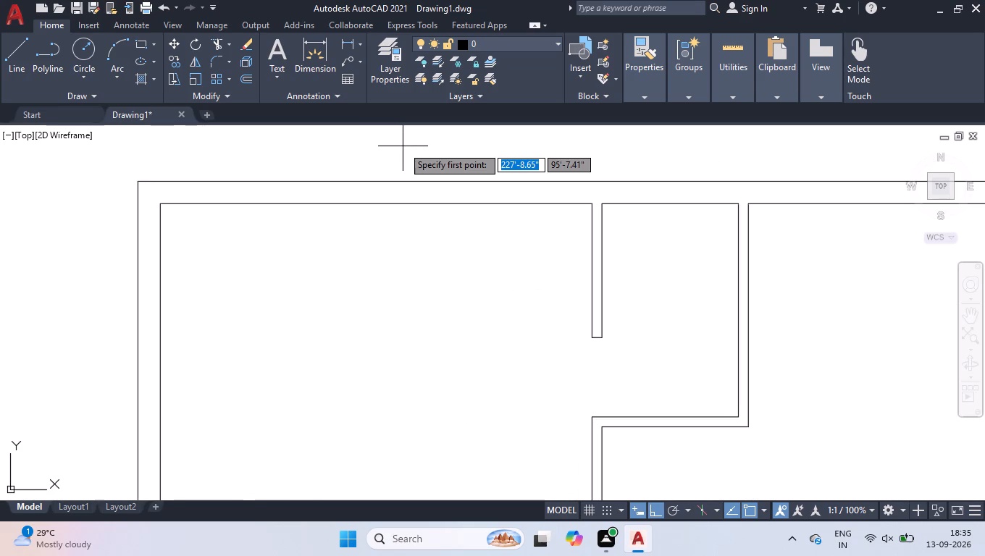
click(264, 203)
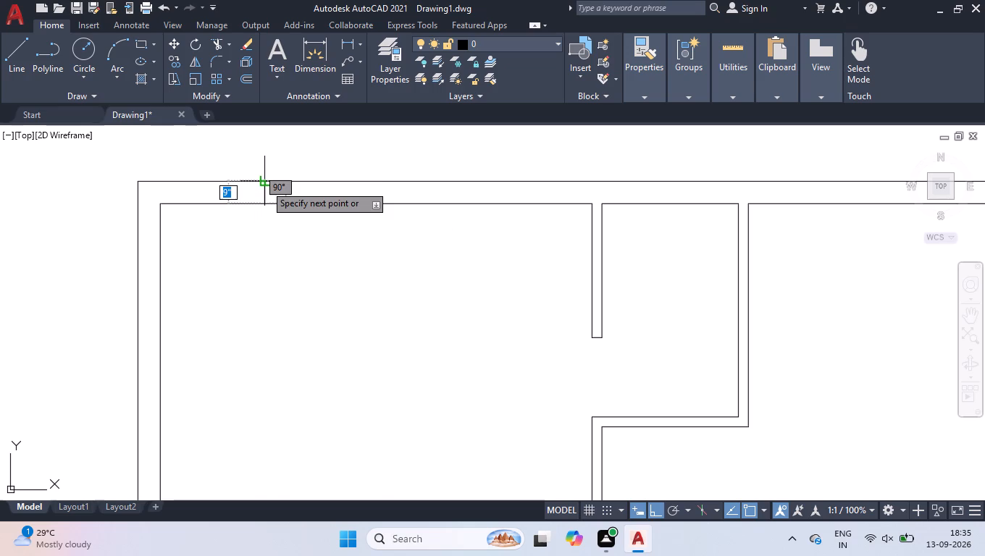
click(265, 185)
key(space)
key(space)
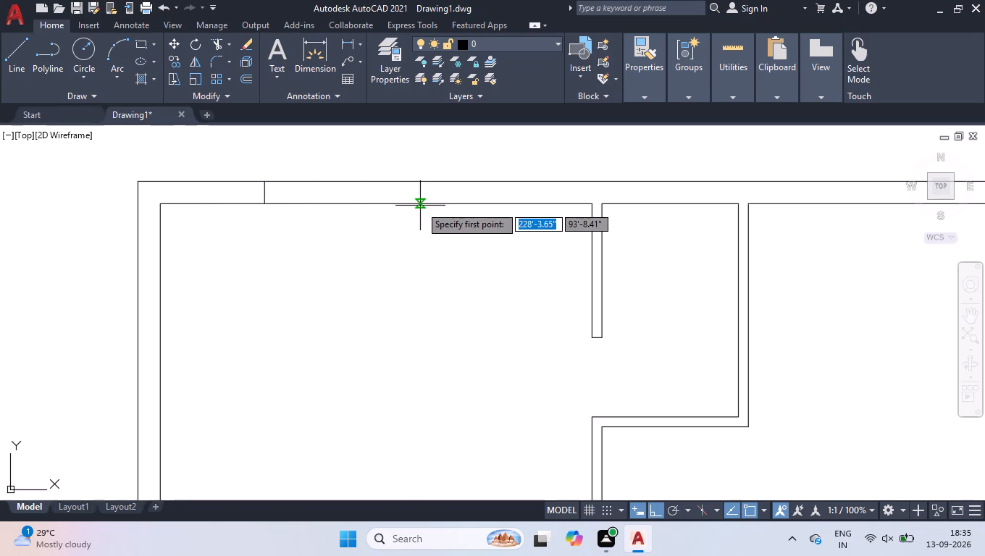
click(421, 205)
click(418, 182)
key(space)
scroll(403, 183, up, 1)
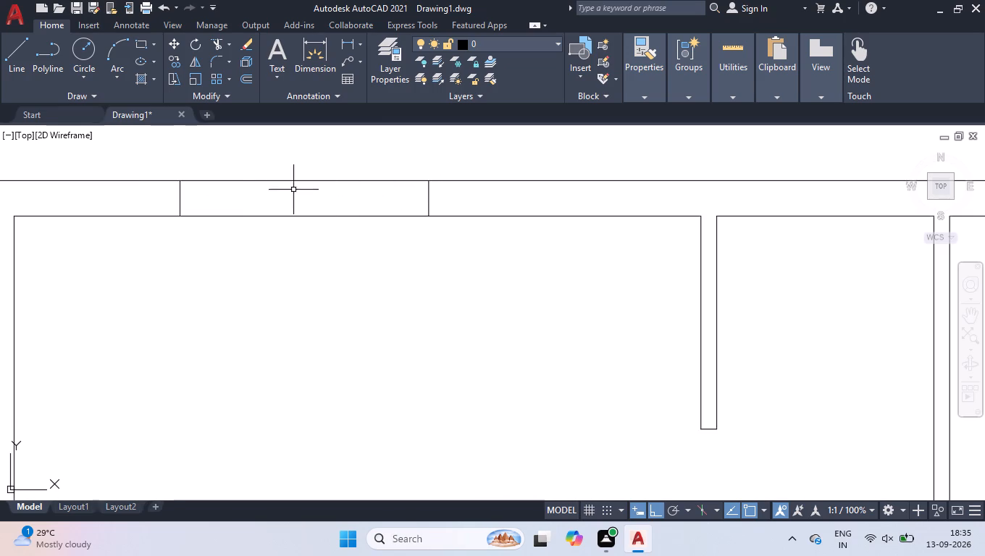
key(space)
click(179, 196)
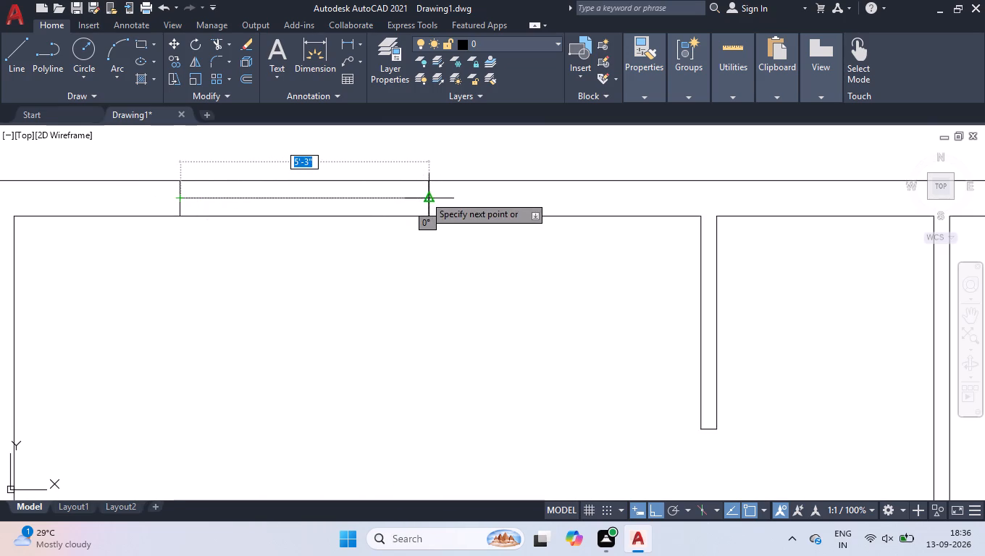
click(427, 196)
key(space)
Draw a small window in the top outer wall of the narrow middle room, using two jamb lines and a centre line.
scroll(361, 189, down, 3)
scroll(497, 177, up, 2)
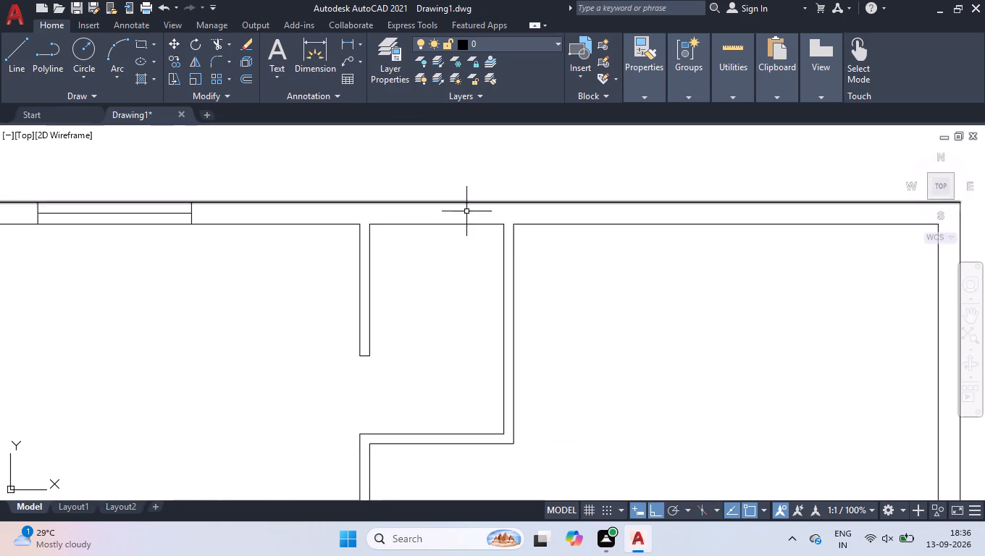
key(space)
click(393, 223)
click(395, 206)
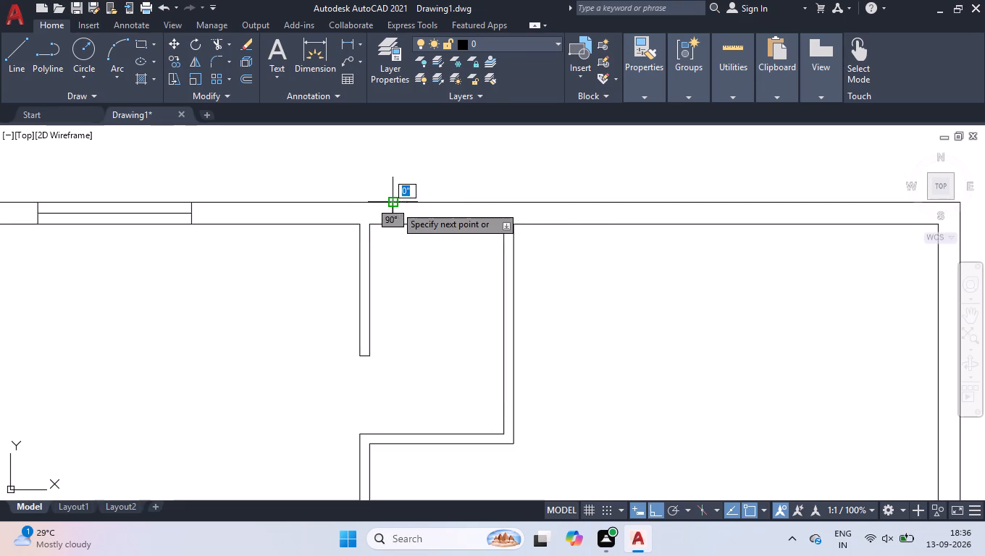
key(space)
key(space)
click(474, 224)
click(474, 204)
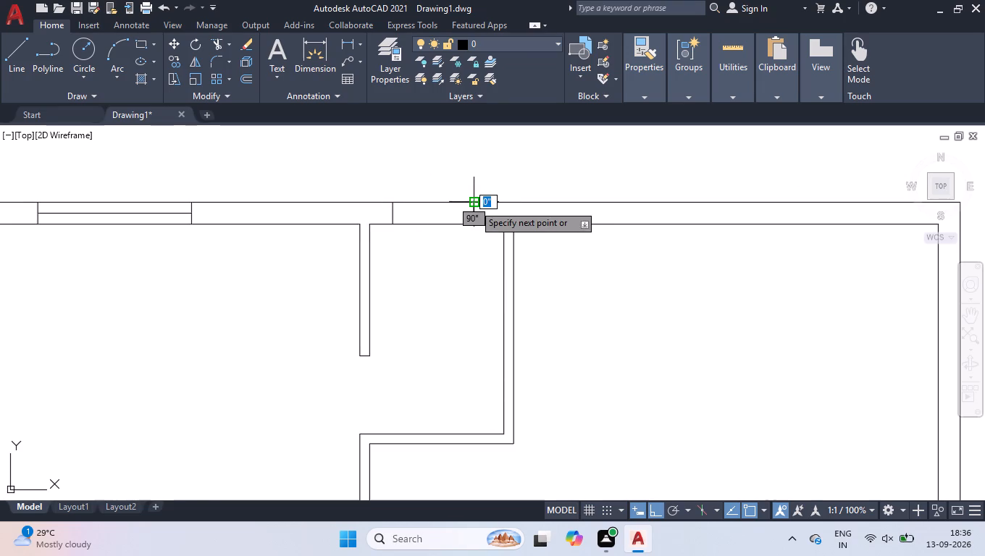
scroll(474, 204, up, 2)
key(space)
key(space)
click(471, 227)
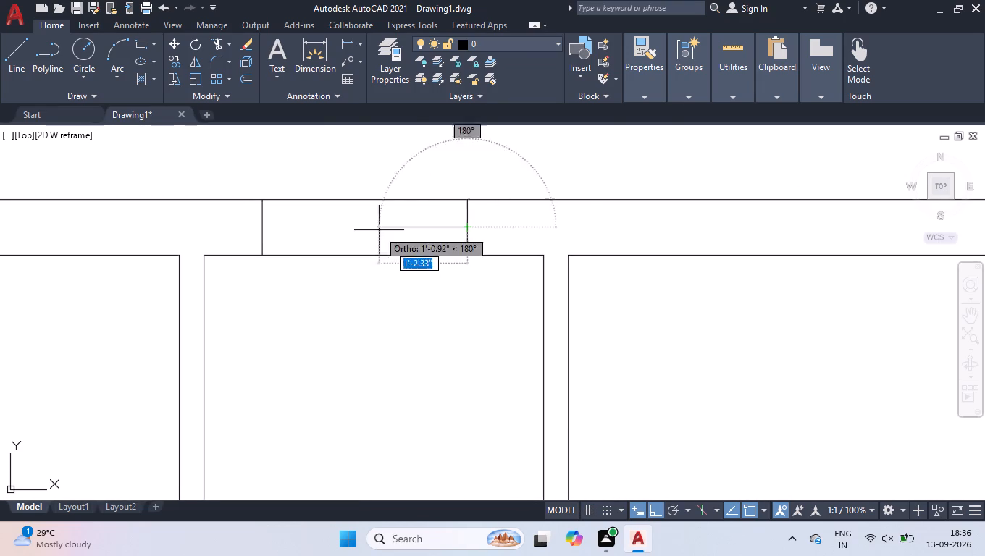
click(263, 225)
key(space)
Draw a window in the top outer wall of the upper-right room, using two jamb lines and a centre line.
scroll(277, 231, down, 2)
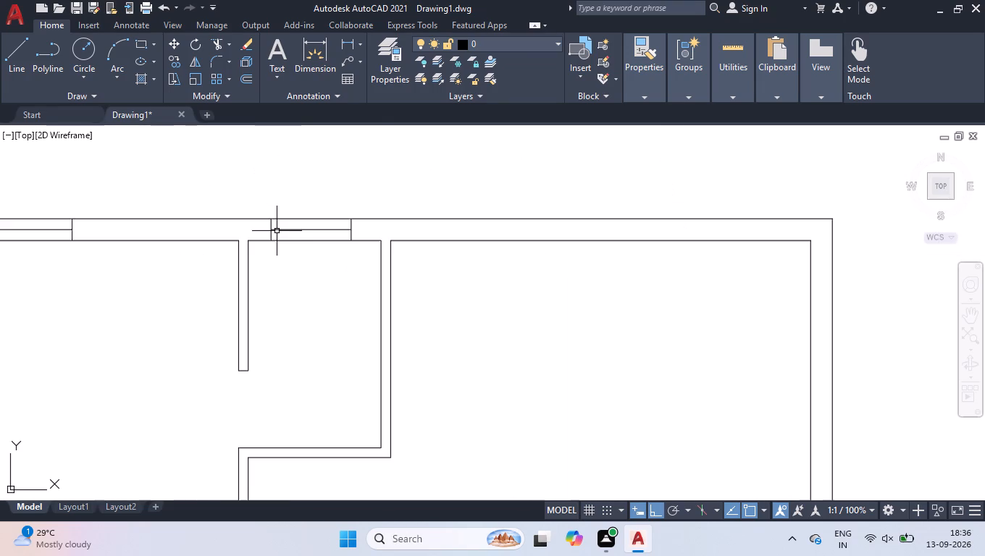
scroll(766, 227, up, 1)
key(space)
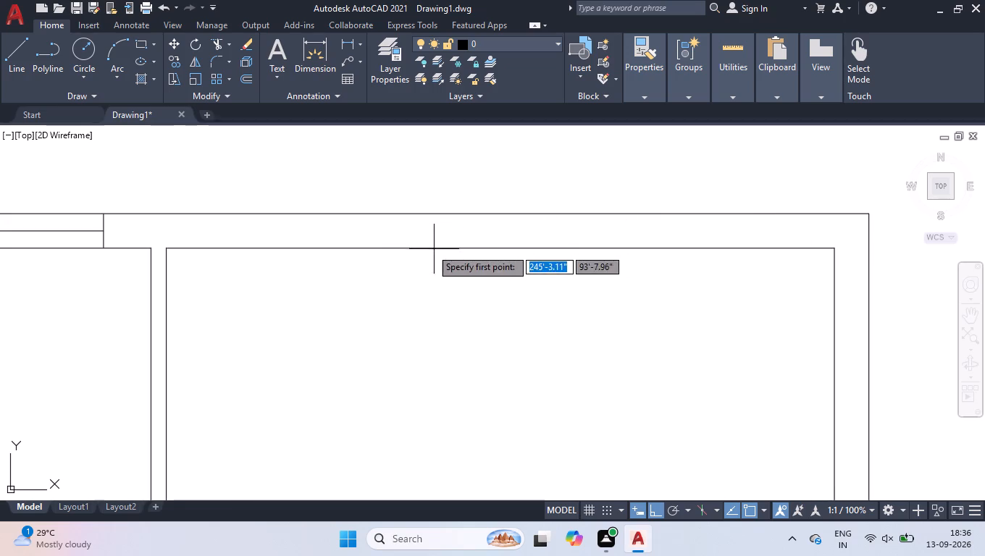
click(427, 247)
click(431, 215)
key(space)
key(space)
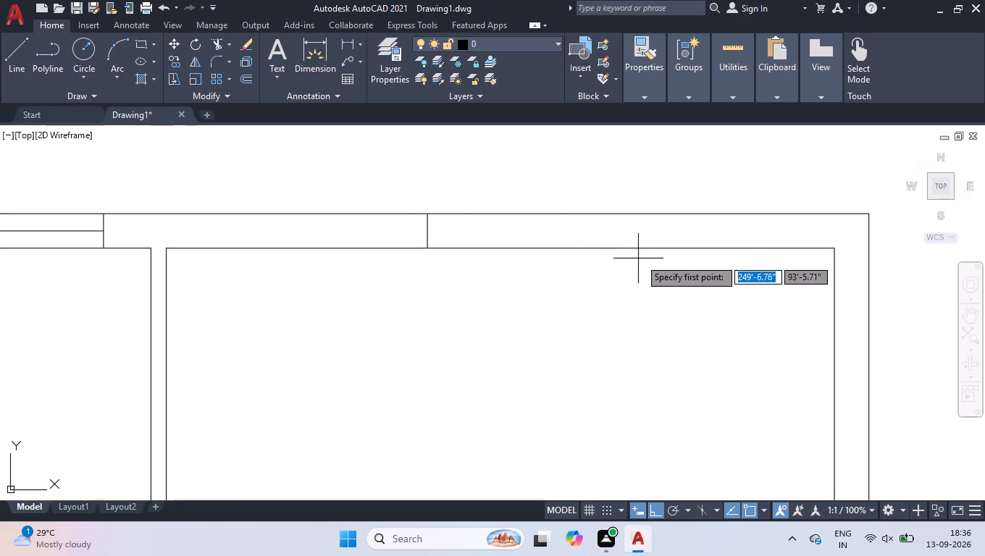
click(650, 248)
click(650, 218)
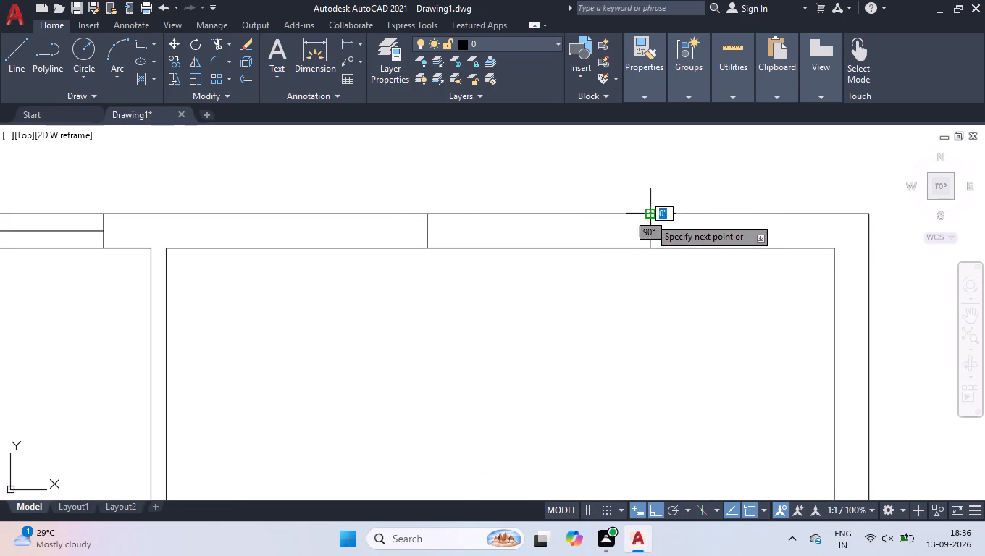
key(space)
scroll(650, 218, up, 1)
key(space)
click(648, 239)
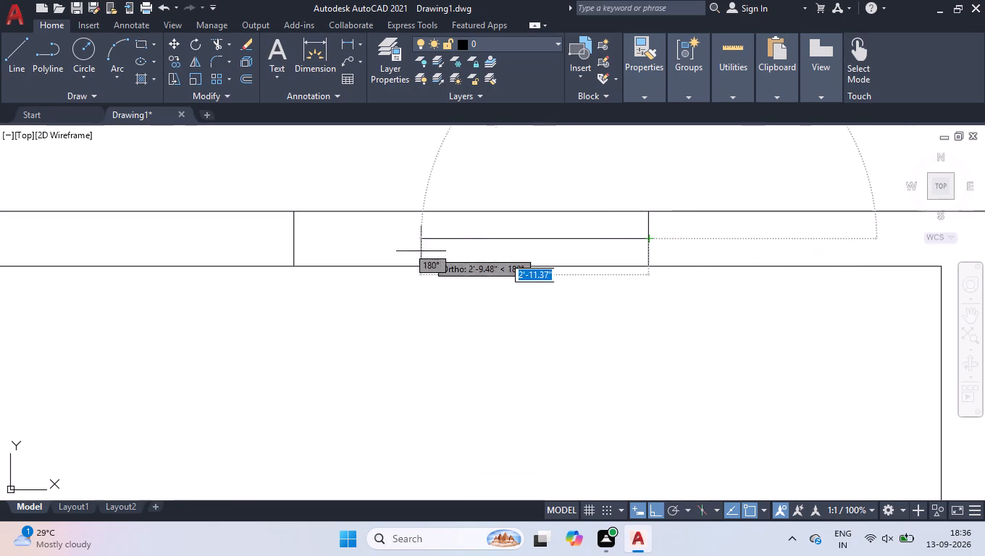
click(293, 237)
key(space)
Fill the outer side walls, top wall segments and connected inner walls with a solid hatch in index colour 30.
scroll(555, 164, down, 4)
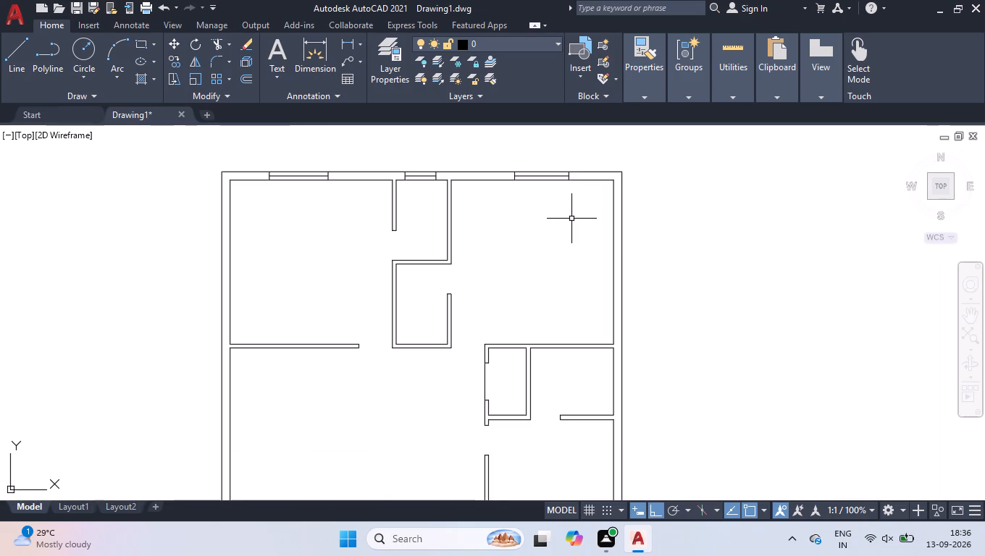
scroll(566, 216, down, 2)
scroll(575, 240, up, 1)
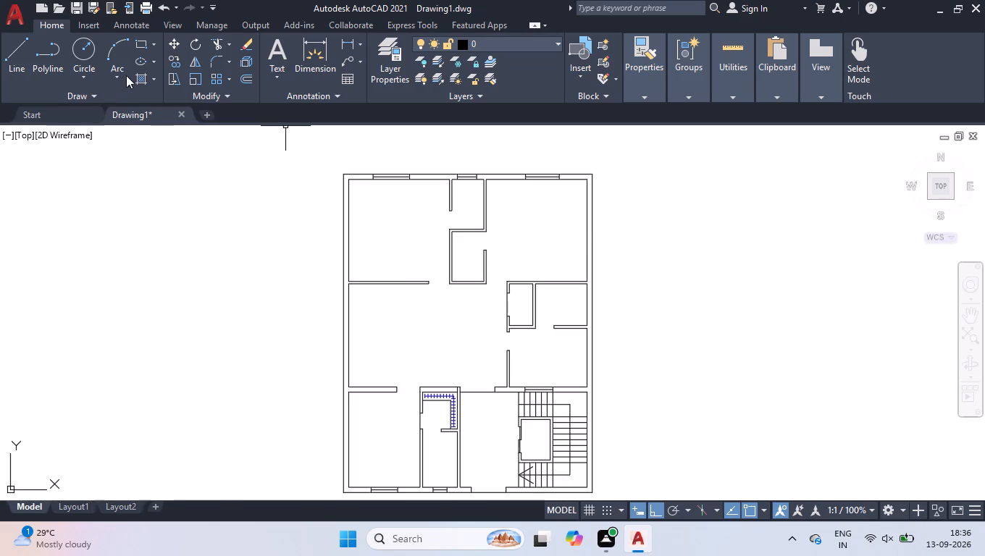
click(135, 76)
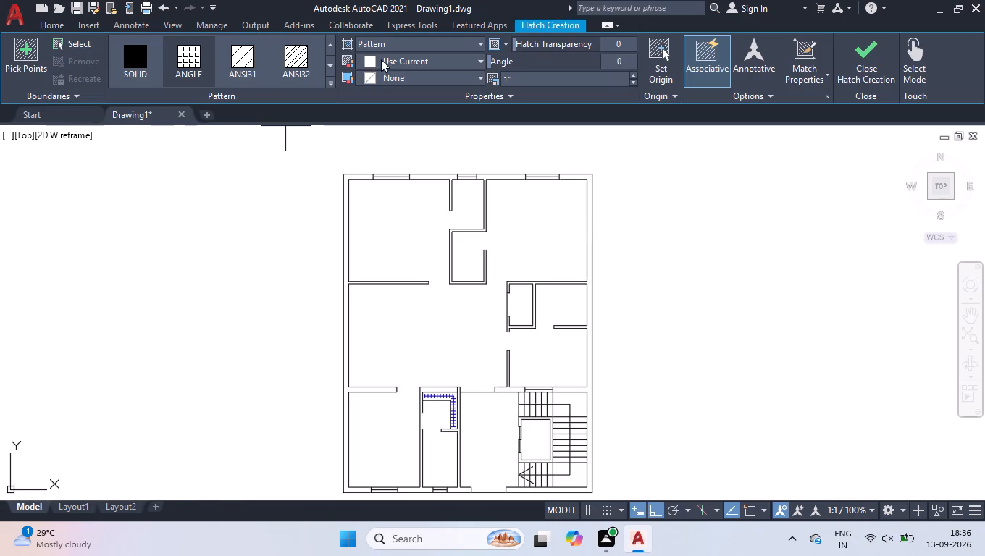
click(381, 59)
click(360, 277)
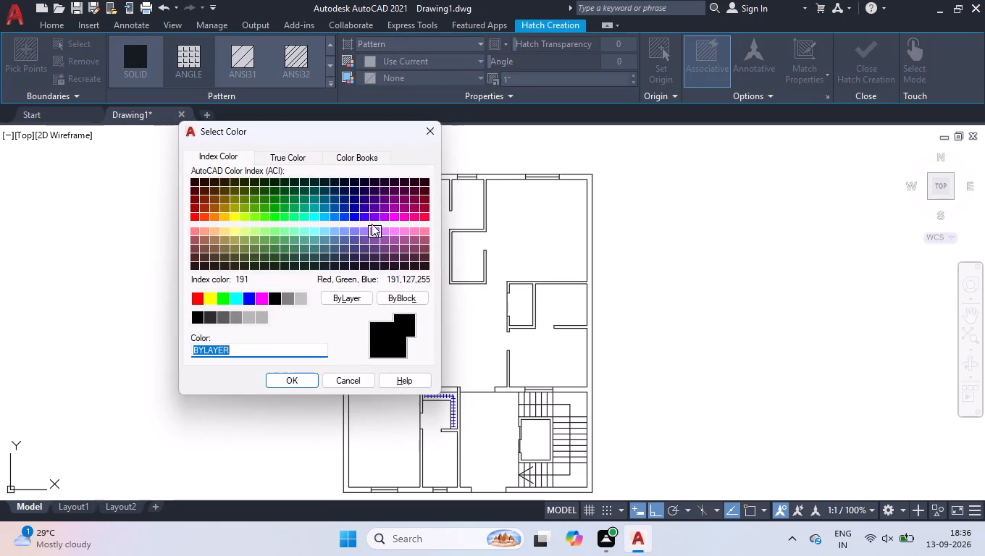
click(214, 215)
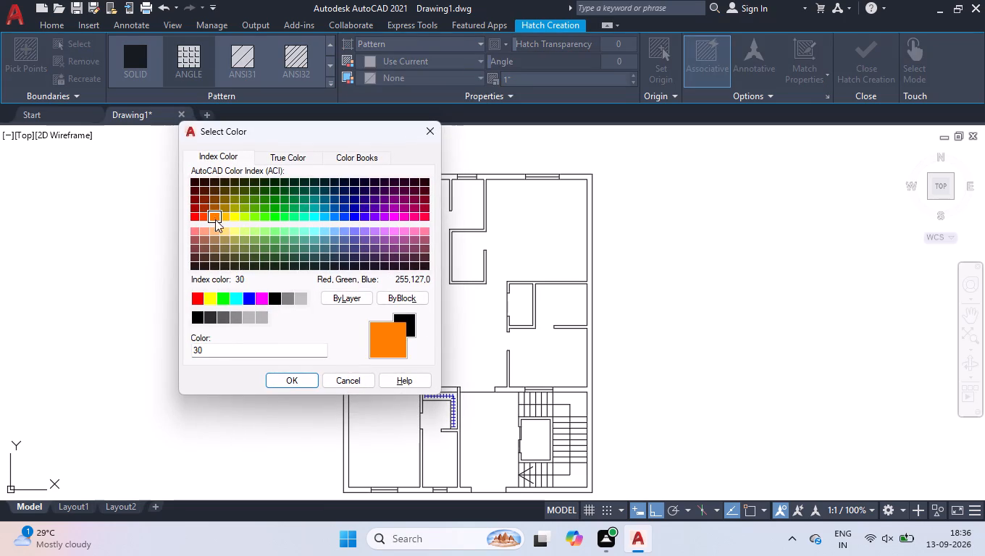
click(274, 382)
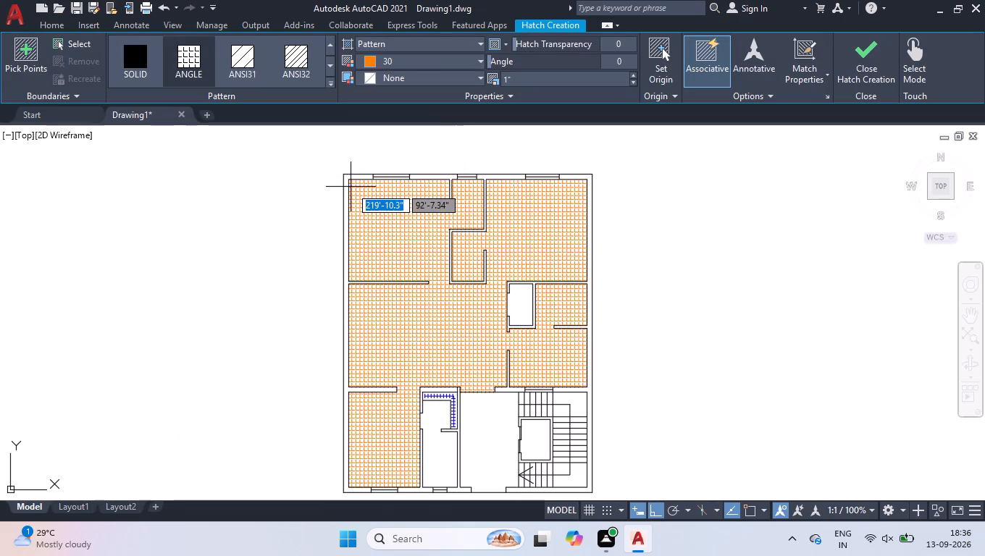
click(159, 69)
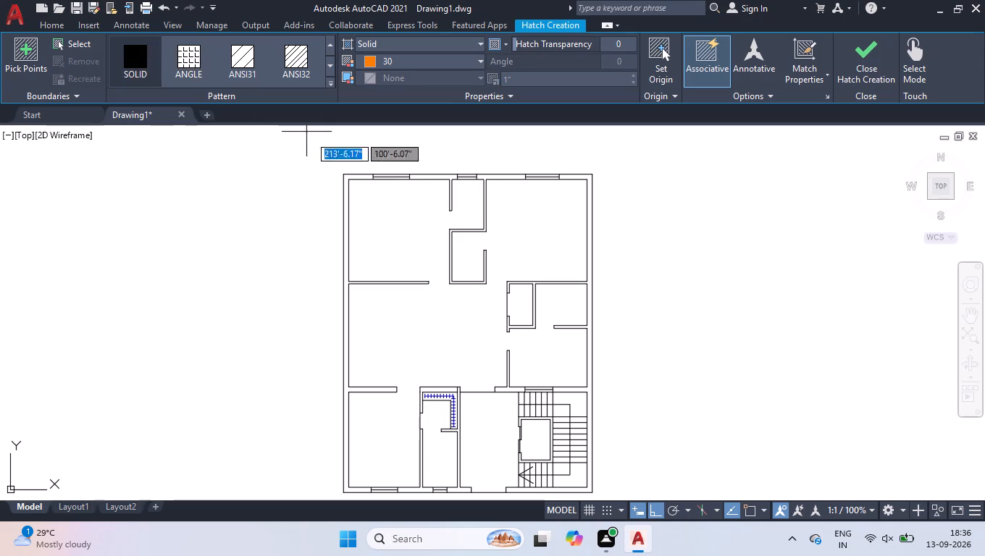
click(347, 176)
click(442, 177)
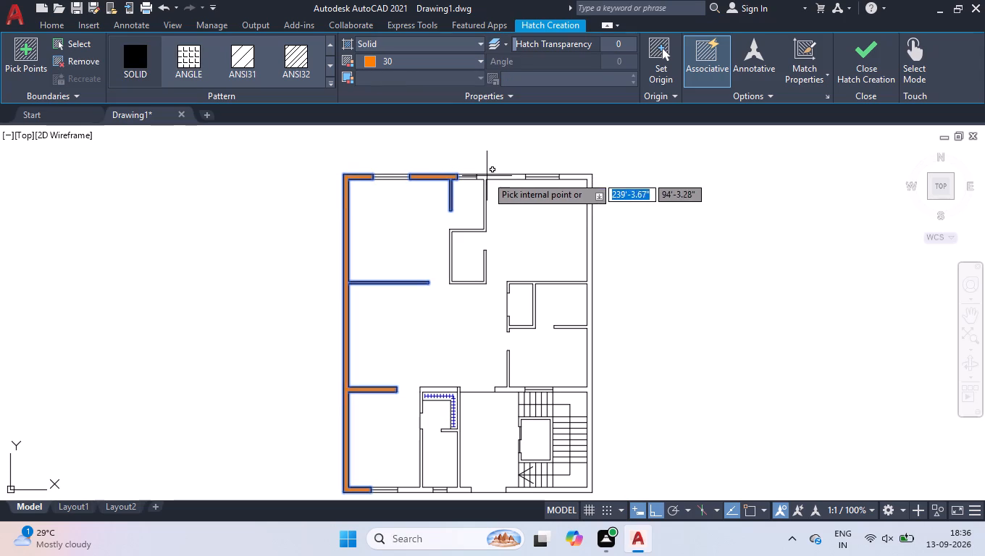
click(487, 176)
click(575, 177)
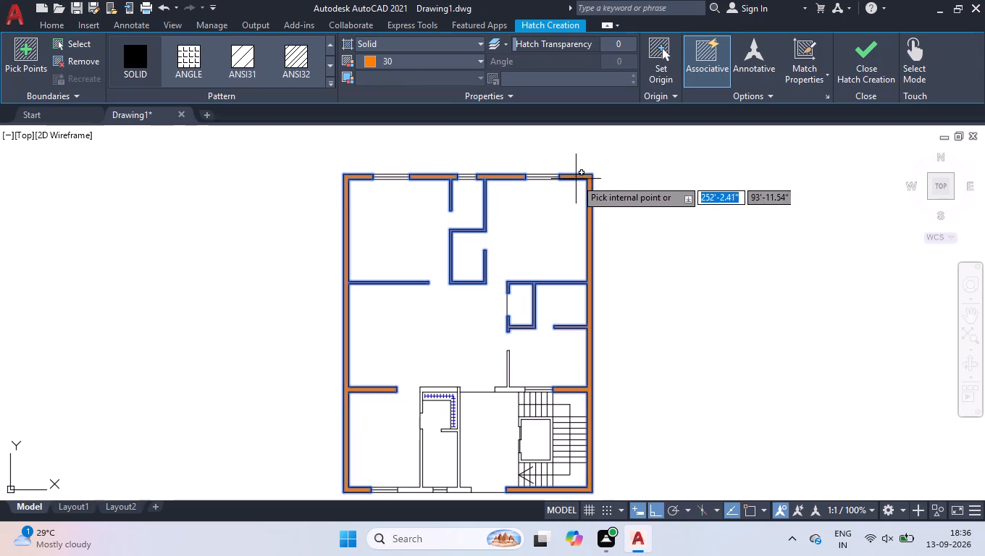
Add the remaining walls in the lower half of the plan to the solid hatch and finish it.
scroll(406, 498, up, 1)
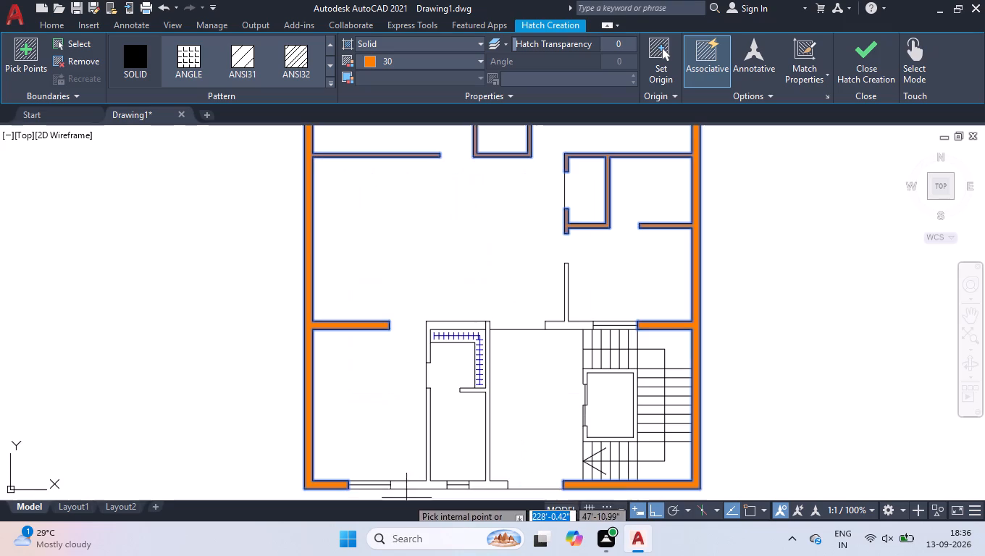
click(419, 485)
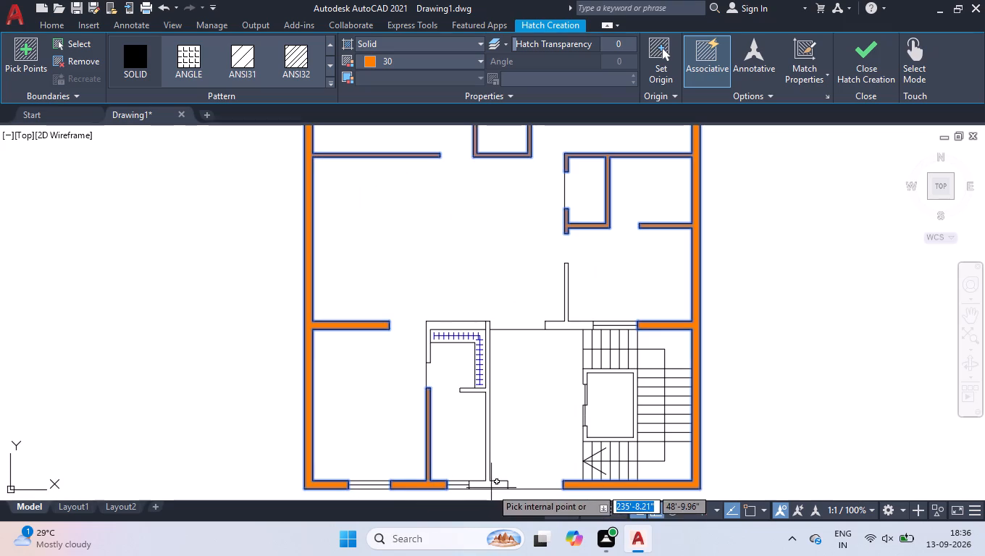
click(491, 488)
click(565, 327)
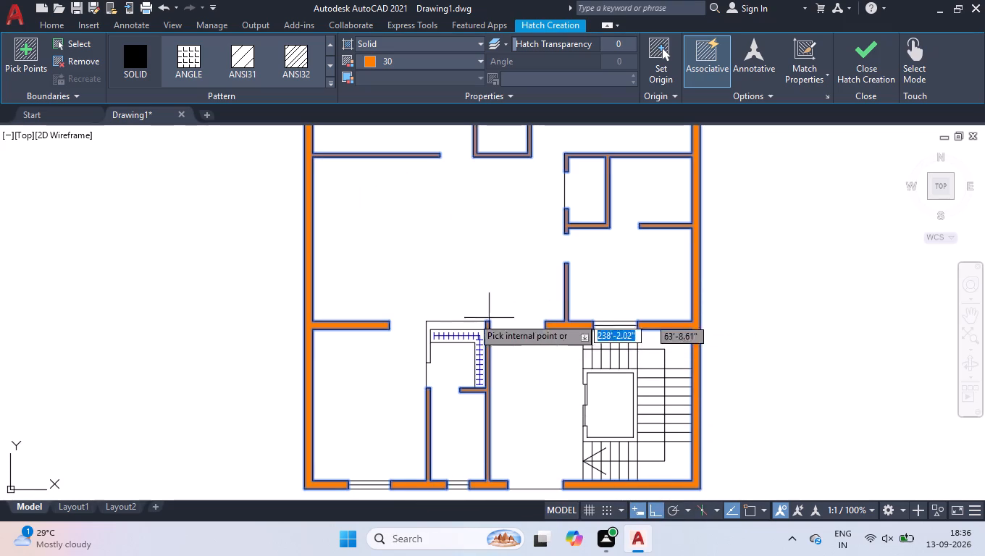
click(430, 326)
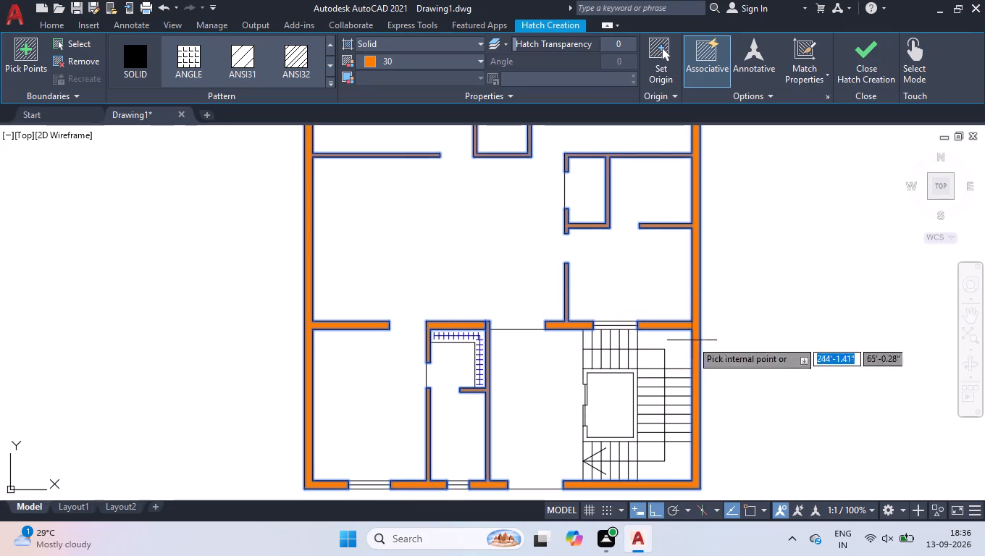
key(Return)
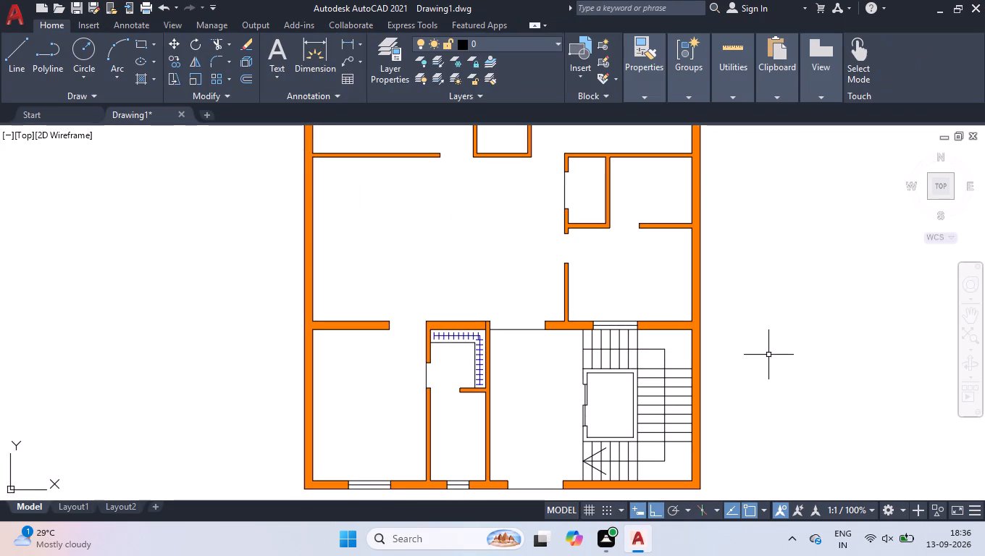
Trim the short line separating the horizontal and vertical walls at the upper-right corner of the small room with the blue rails.
text(TR)
key(Return)
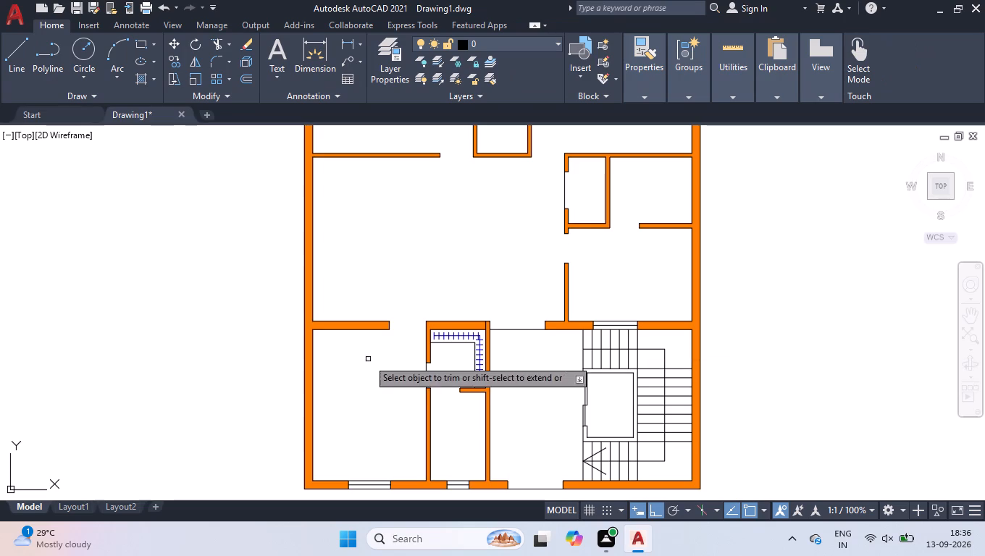
scroll(506, 340, up, 3)
scroll(428, 300, up, 2)
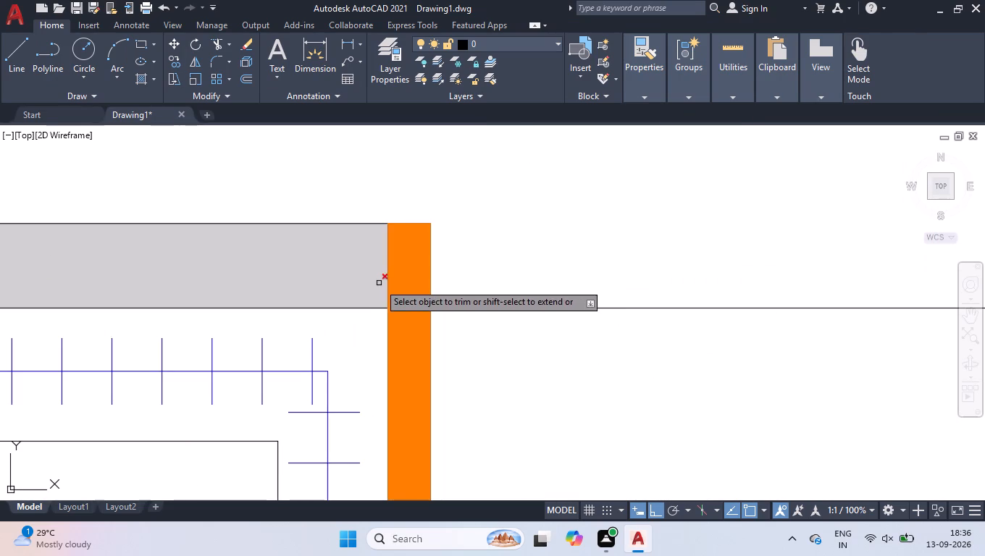
click(387, 265)
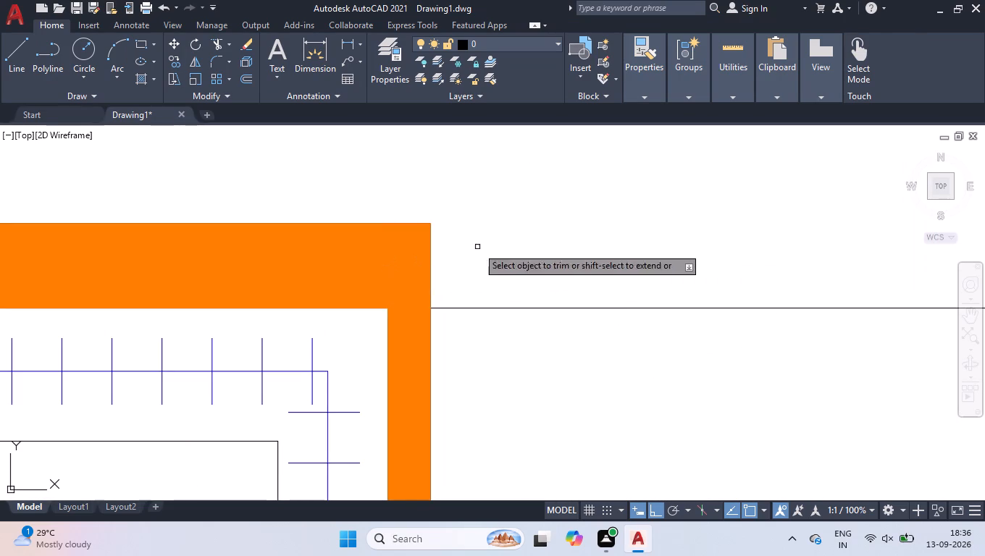
key(Return)
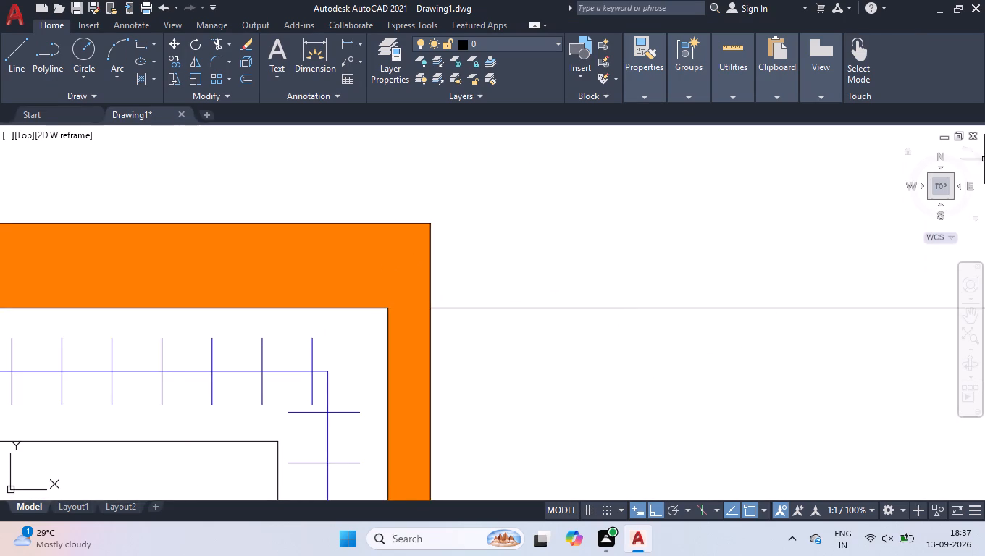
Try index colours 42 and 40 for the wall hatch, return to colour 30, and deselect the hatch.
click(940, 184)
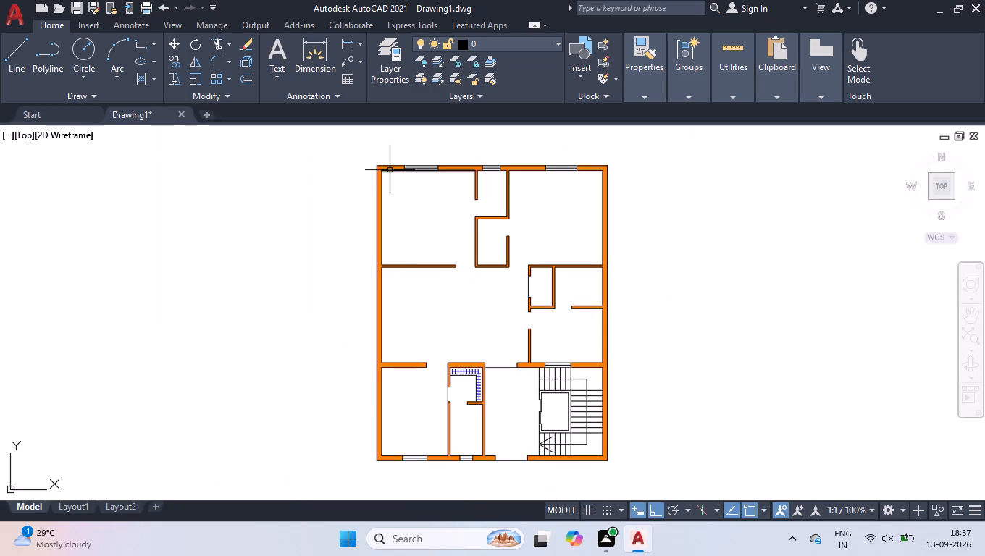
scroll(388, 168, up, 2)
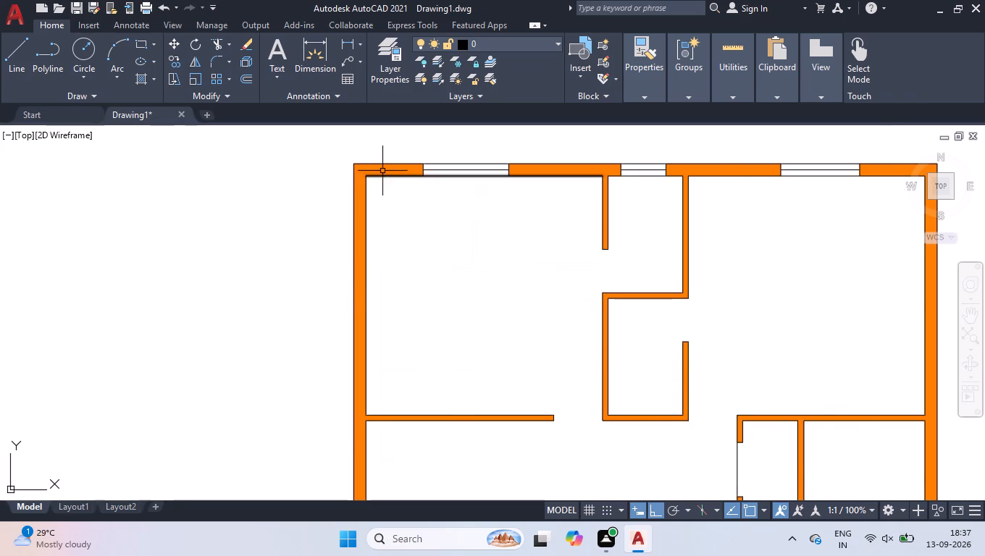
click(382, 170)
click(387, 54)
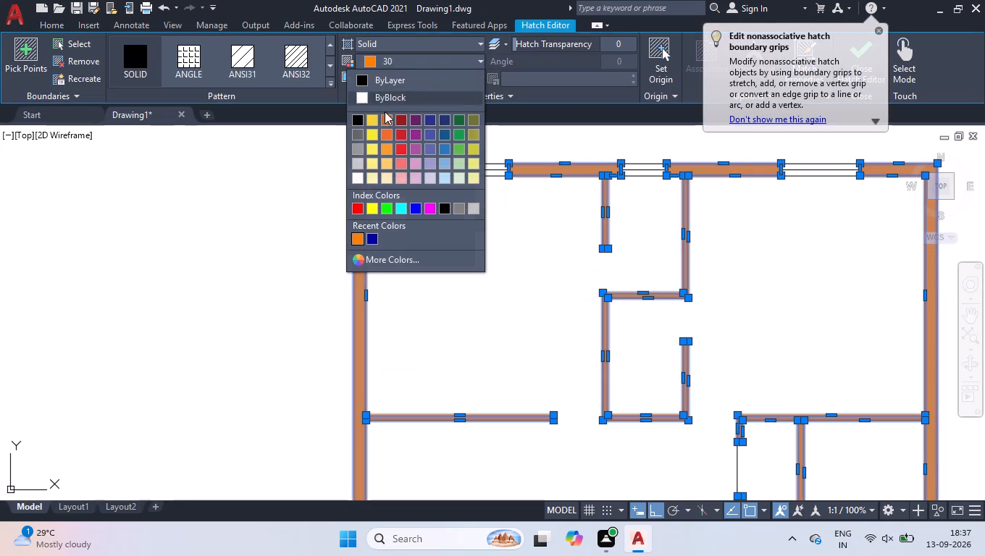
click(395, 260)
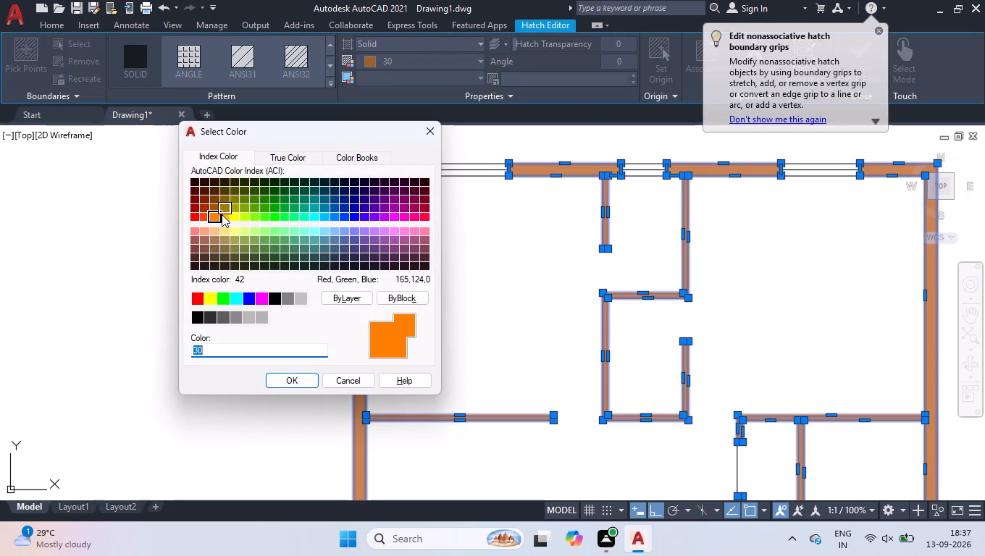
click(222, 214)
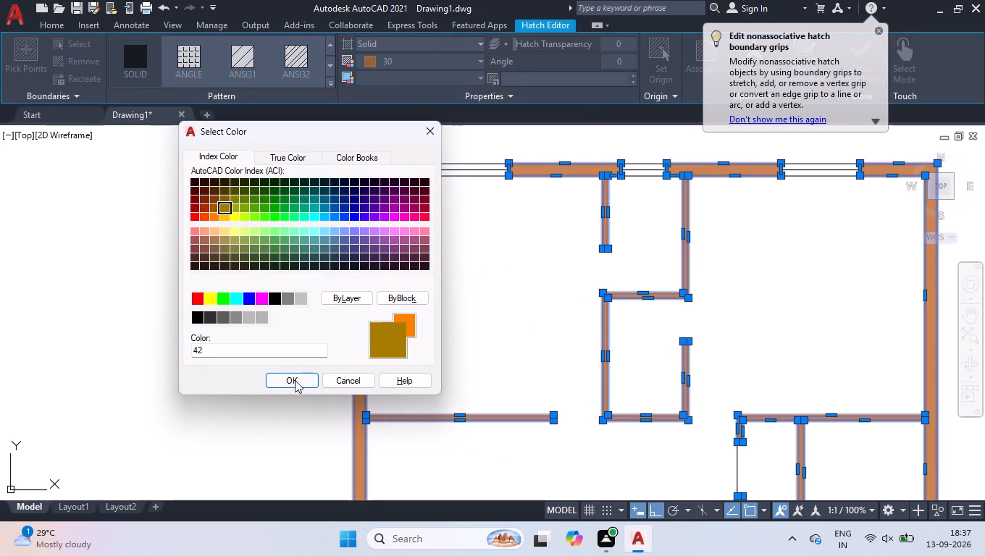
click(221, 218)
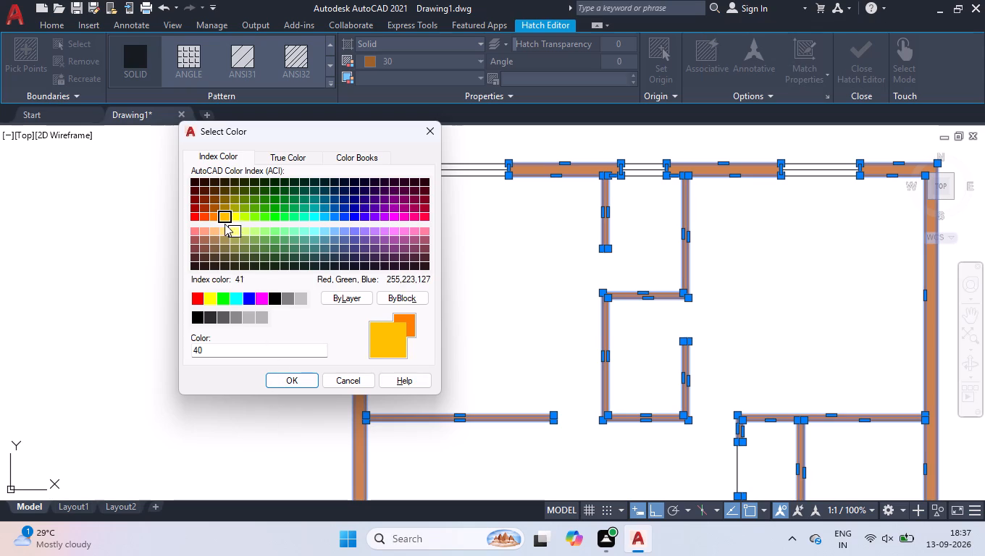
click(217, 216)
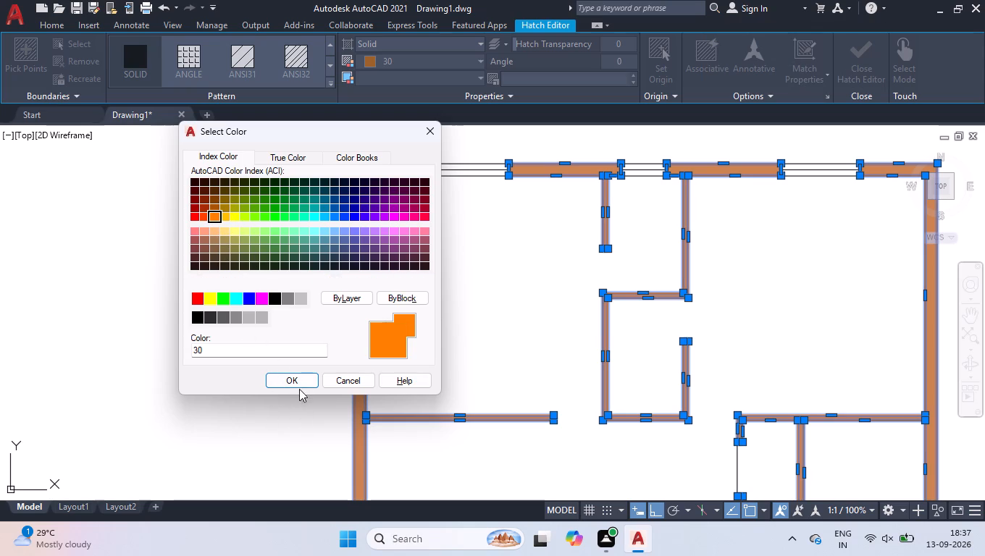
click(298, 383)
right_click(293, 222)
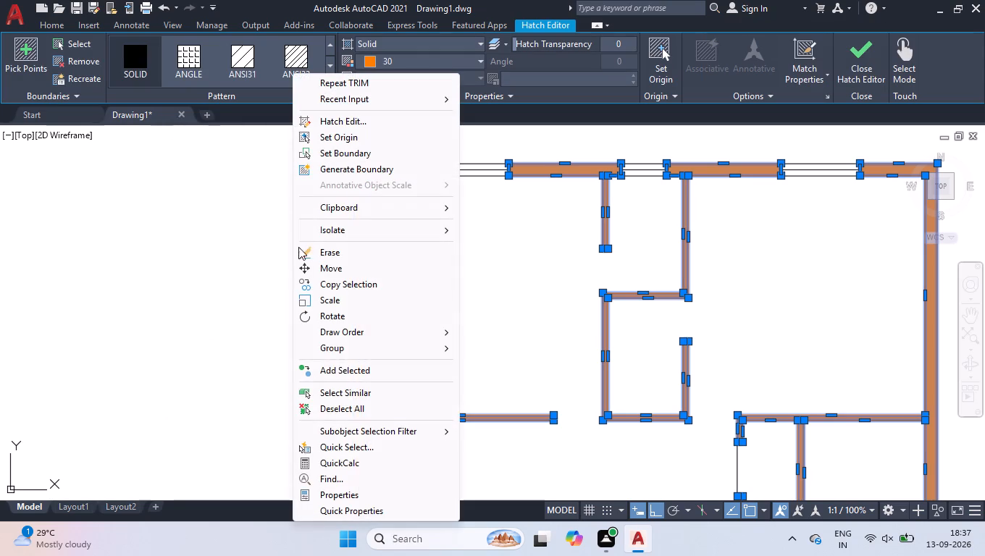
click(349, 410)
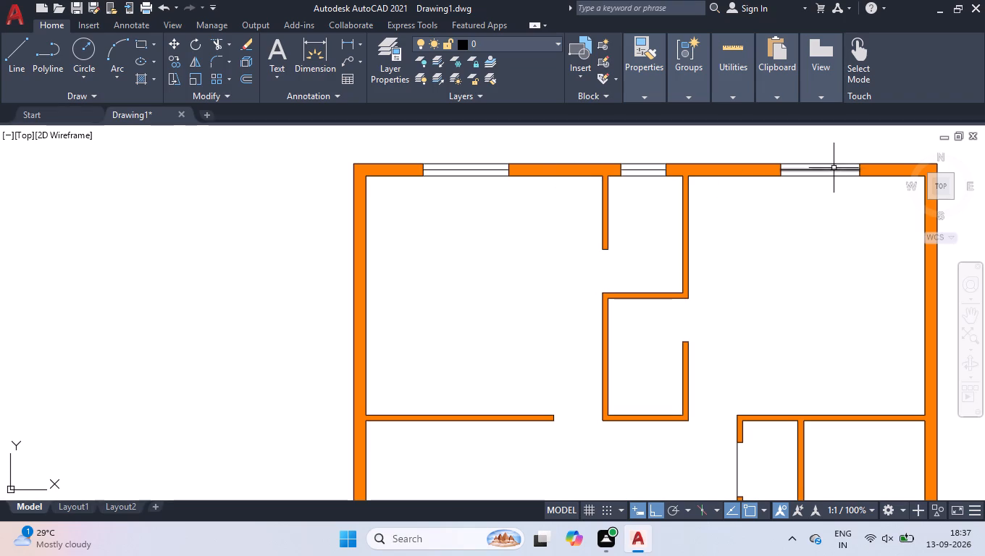
Insert six Door - Imperial blocks from the architectural samples in the empty space to the left of the plan.
click(944, 188)
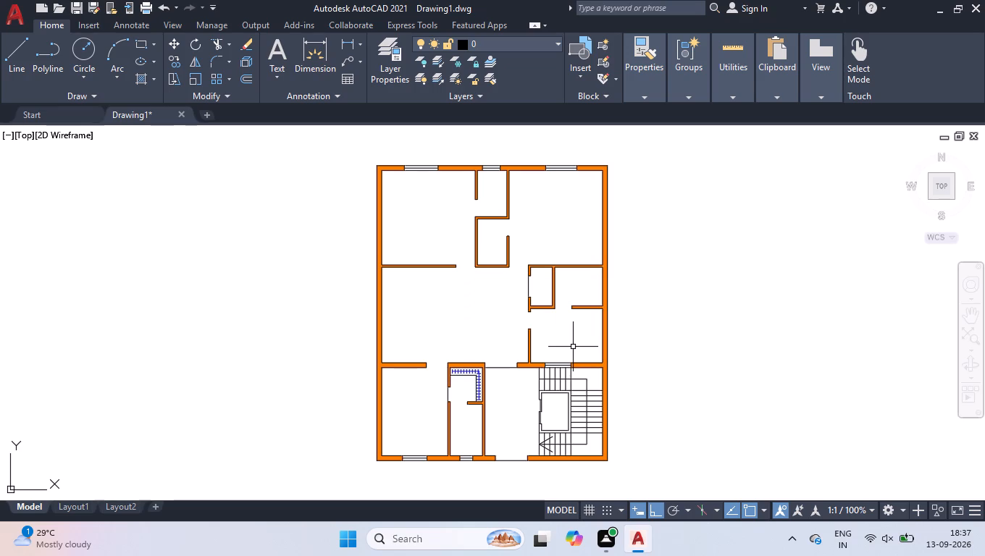
key(ctrl+3)
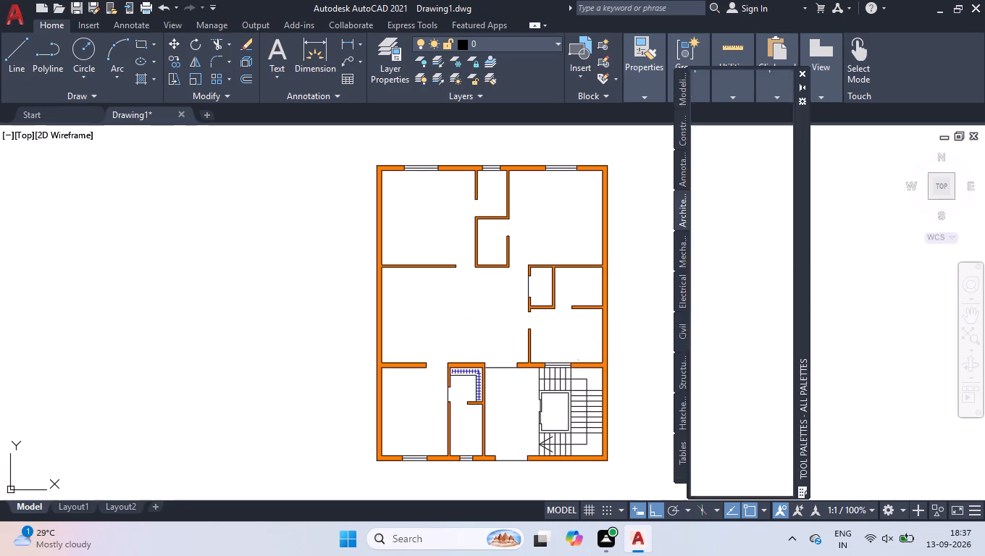
click(738, 111)
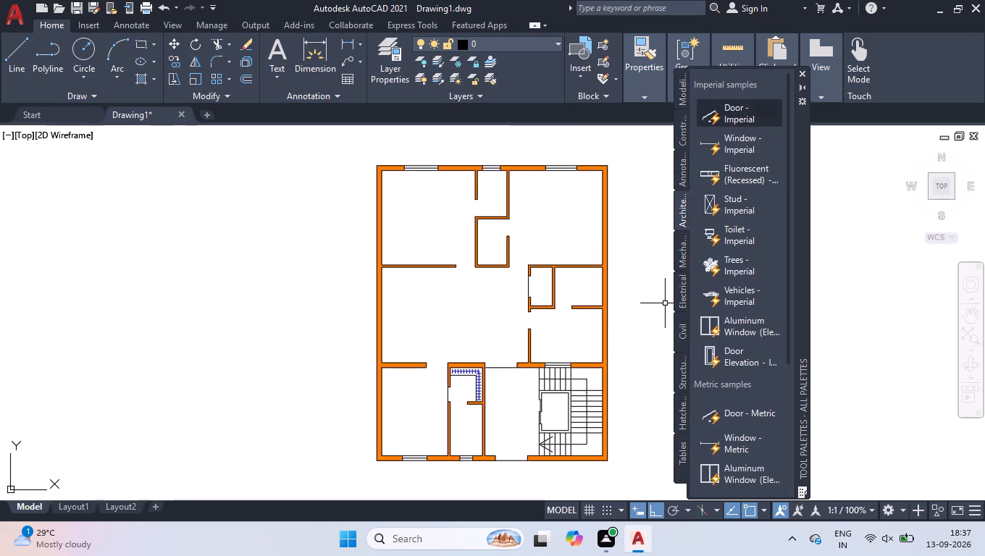
click(129, 238)
key(space)
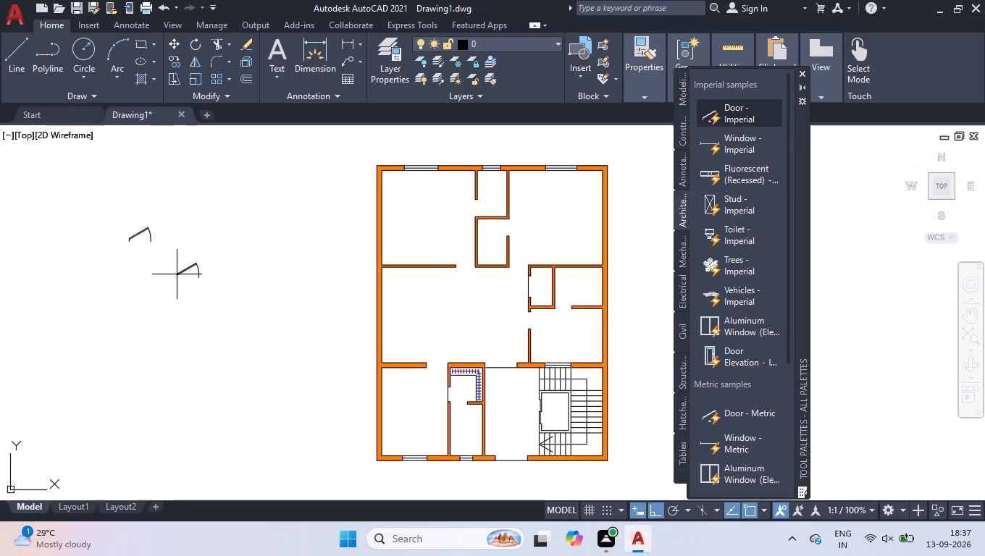
click(164, 251)
key(space)
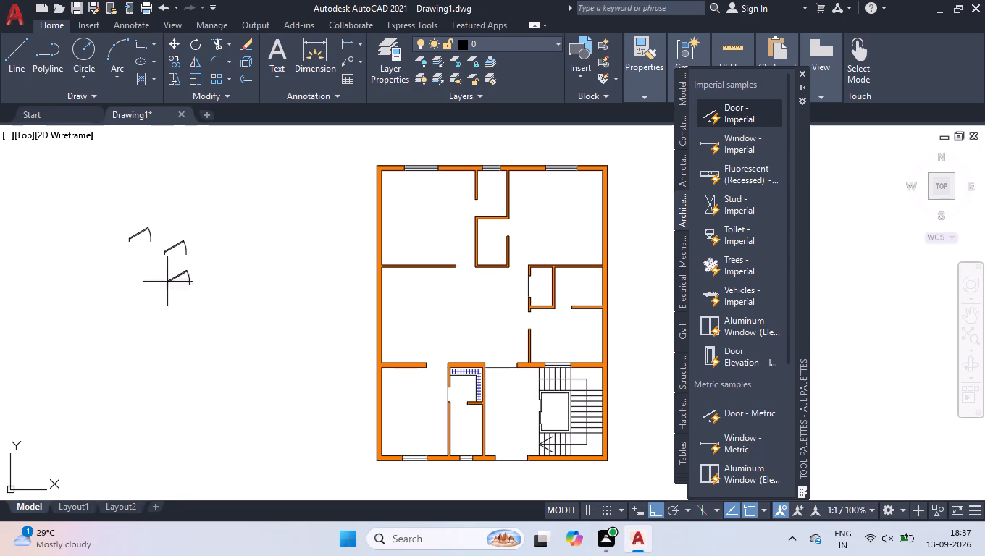
click(135, 271)
key(space)
click(168, 227)
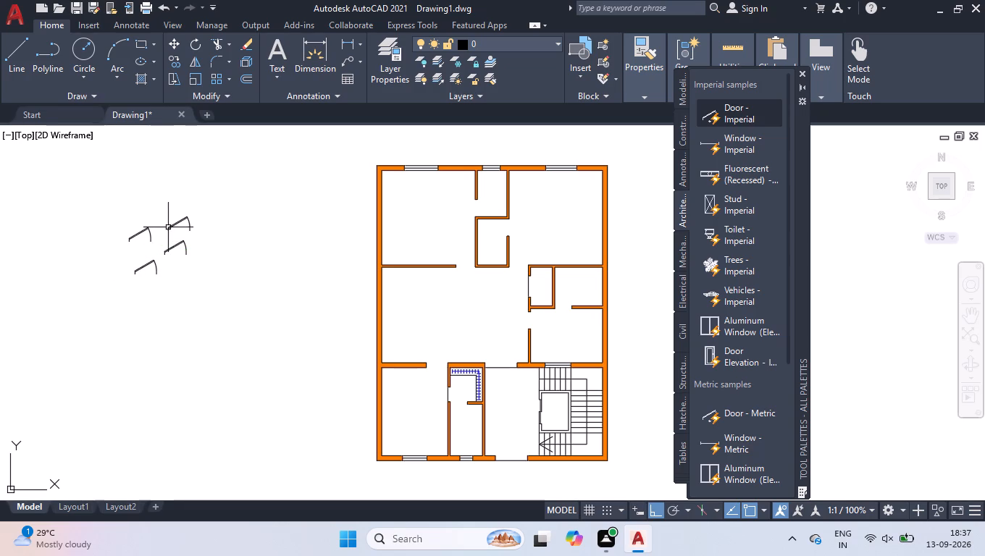
key(space)
click(205, 237)
key(space)
click(195, 266)
Place six more Door - Imperial blocks beside the first ones and close the tool palettes.
key(space)
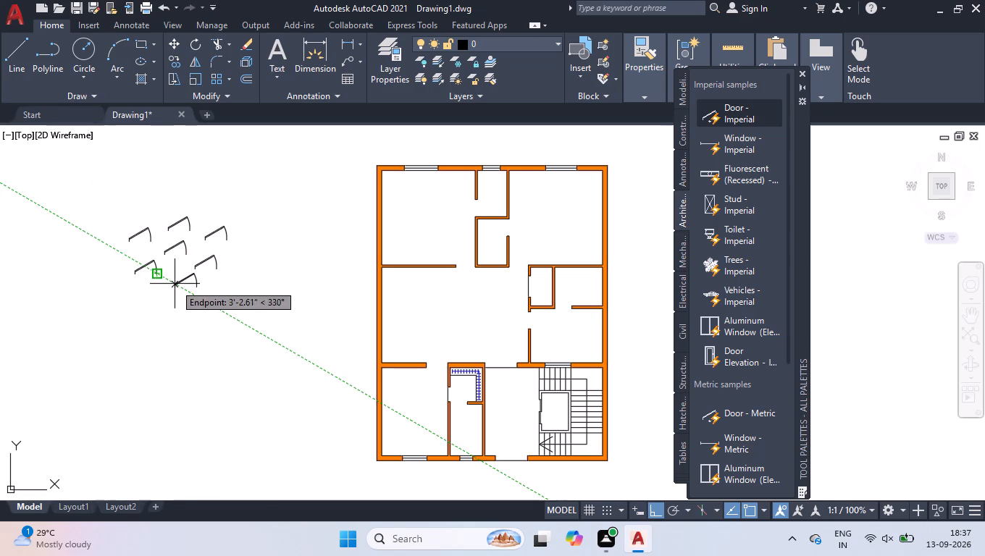
click(174, 283)
key(space)
click(138, 298)
key(space)
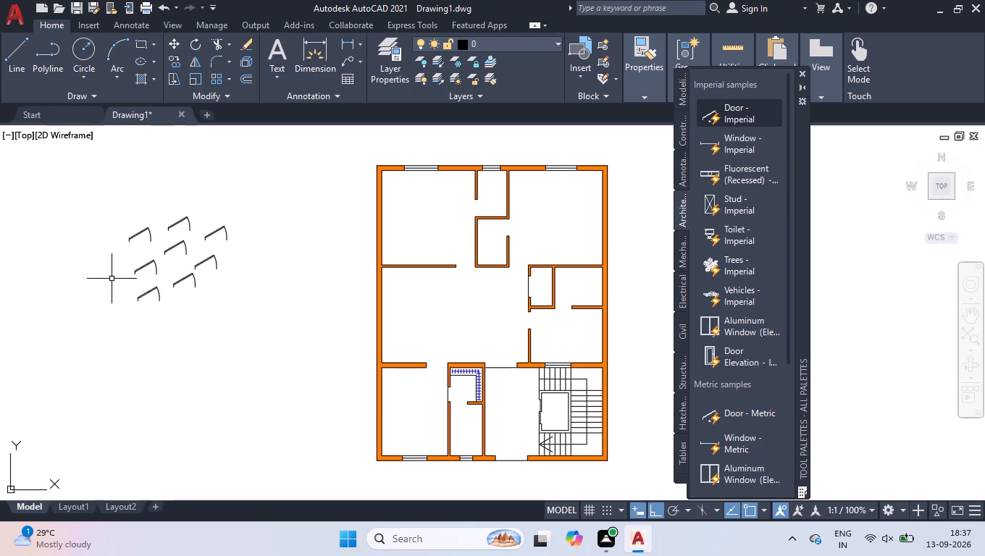
click(108, 265)
key(space)
click(104, 294)
key(space)
click(88, 240)
key(space)
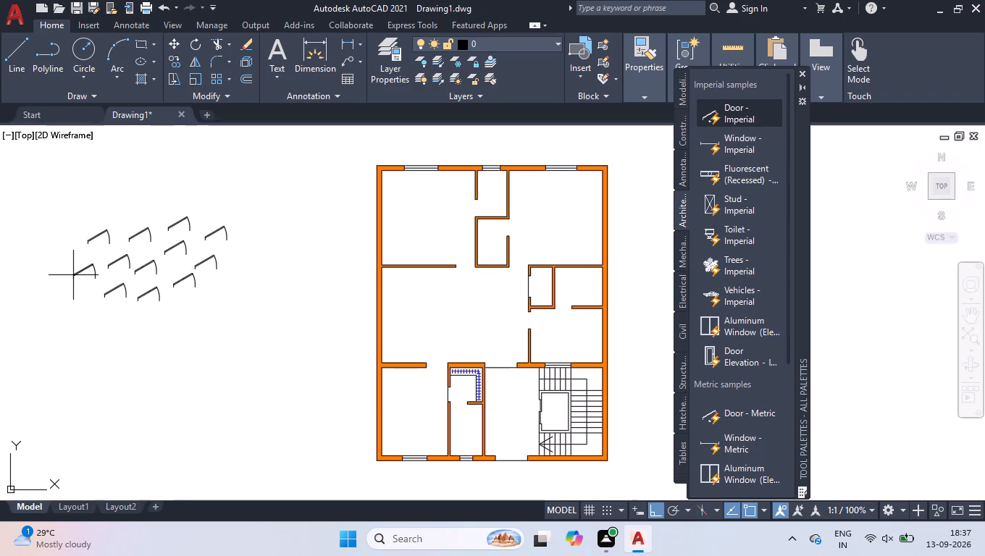
click(73, 275)
click(801, 76)
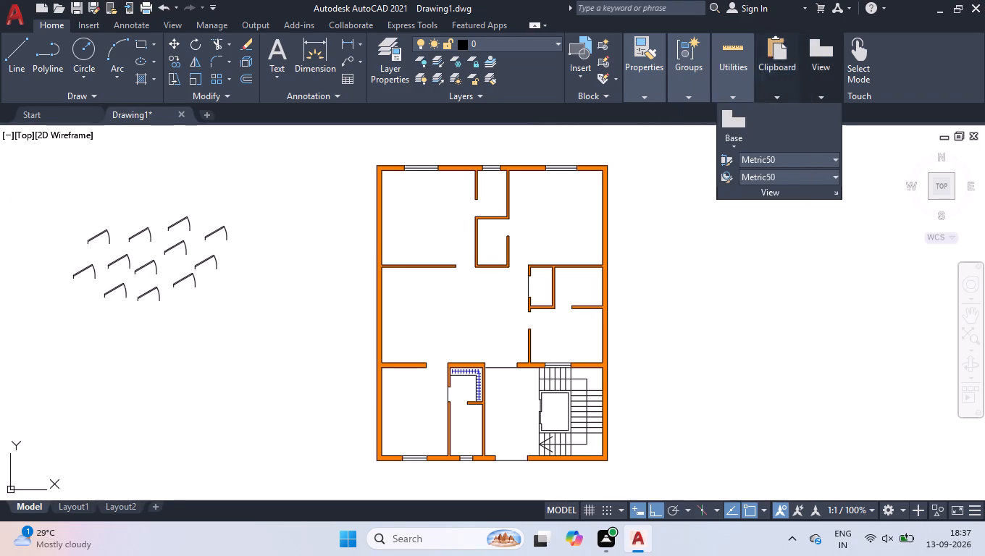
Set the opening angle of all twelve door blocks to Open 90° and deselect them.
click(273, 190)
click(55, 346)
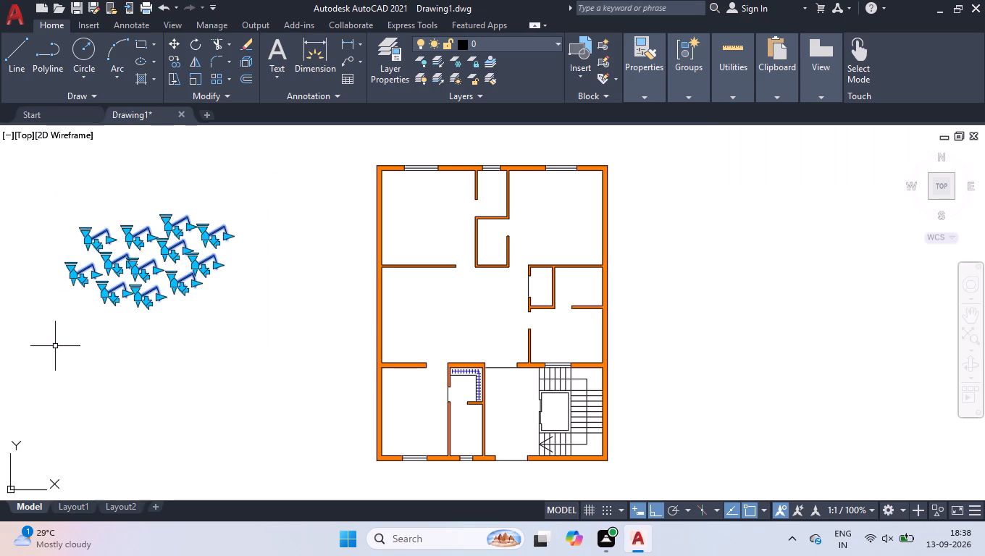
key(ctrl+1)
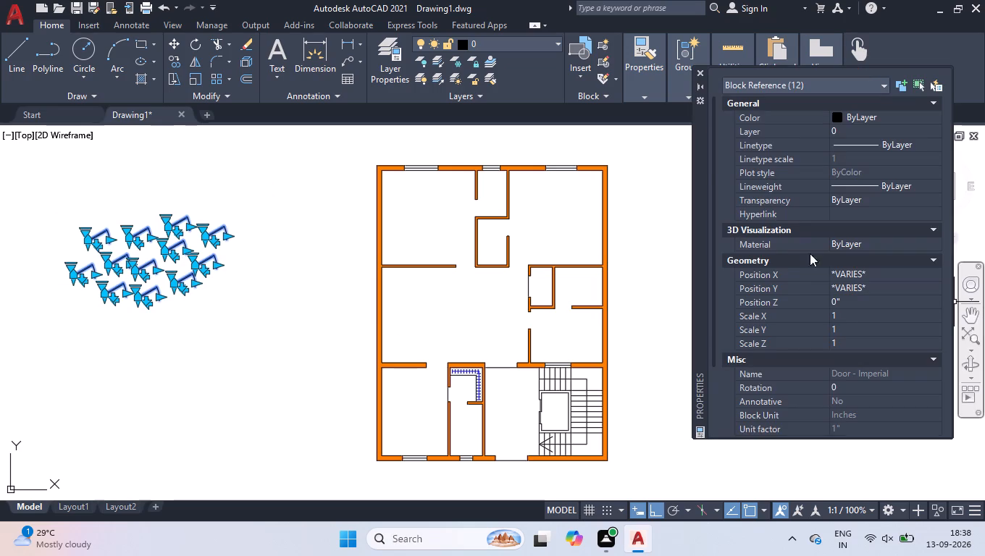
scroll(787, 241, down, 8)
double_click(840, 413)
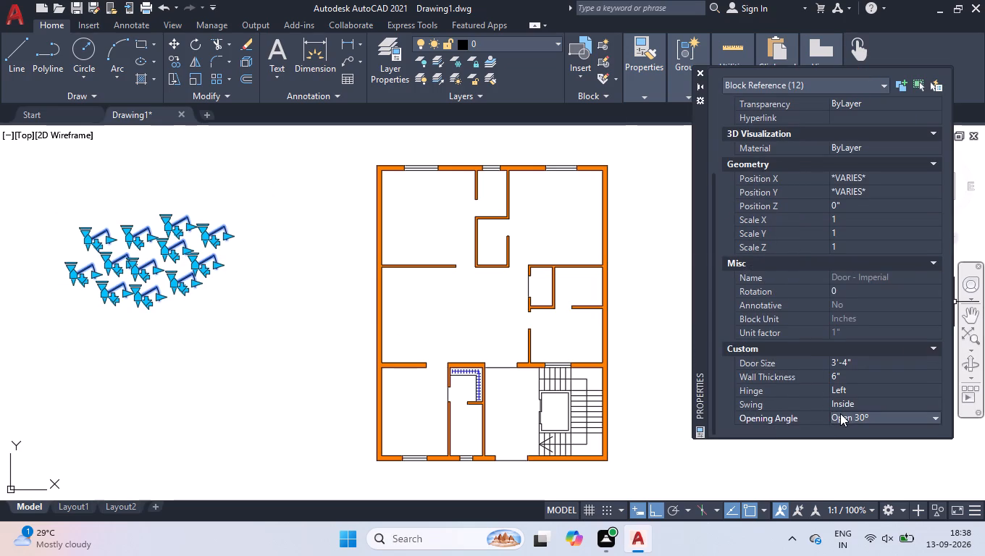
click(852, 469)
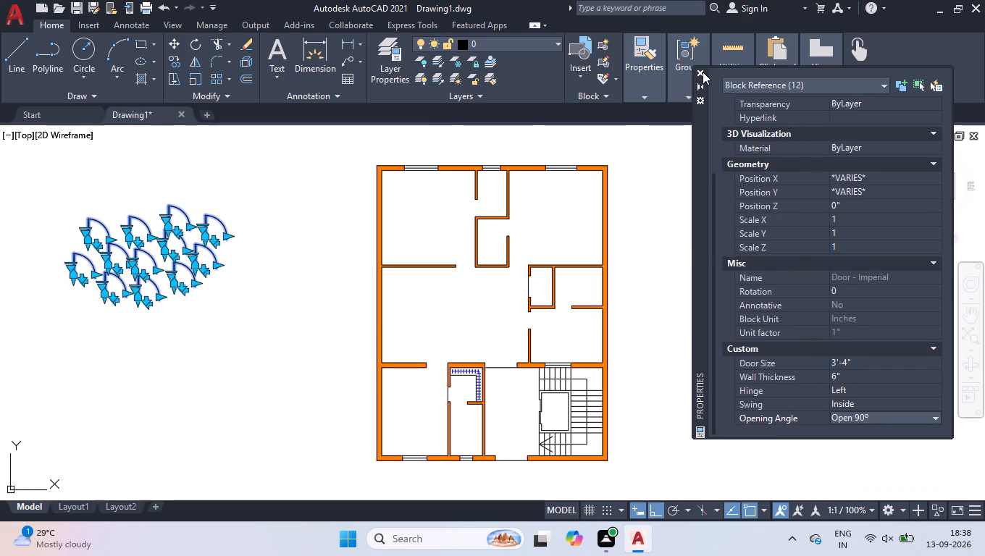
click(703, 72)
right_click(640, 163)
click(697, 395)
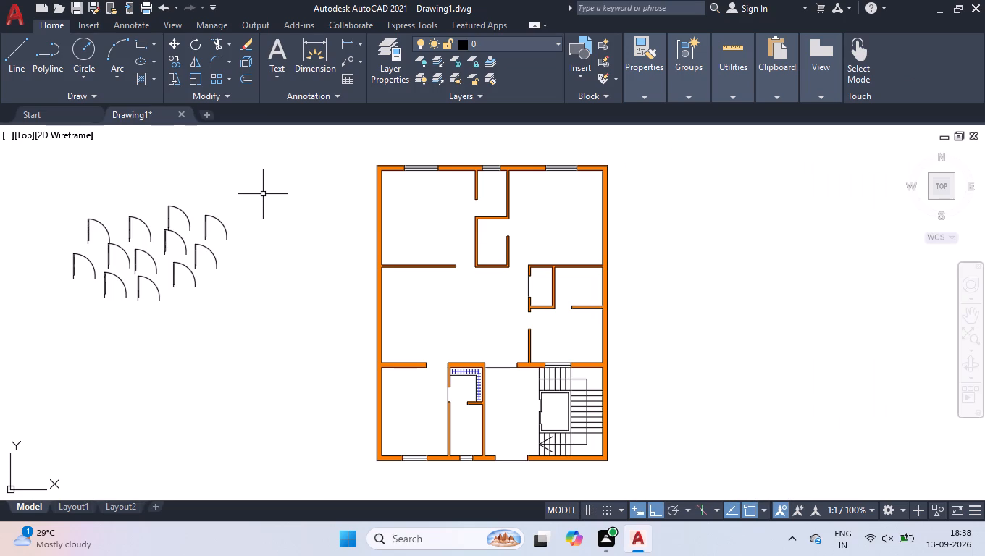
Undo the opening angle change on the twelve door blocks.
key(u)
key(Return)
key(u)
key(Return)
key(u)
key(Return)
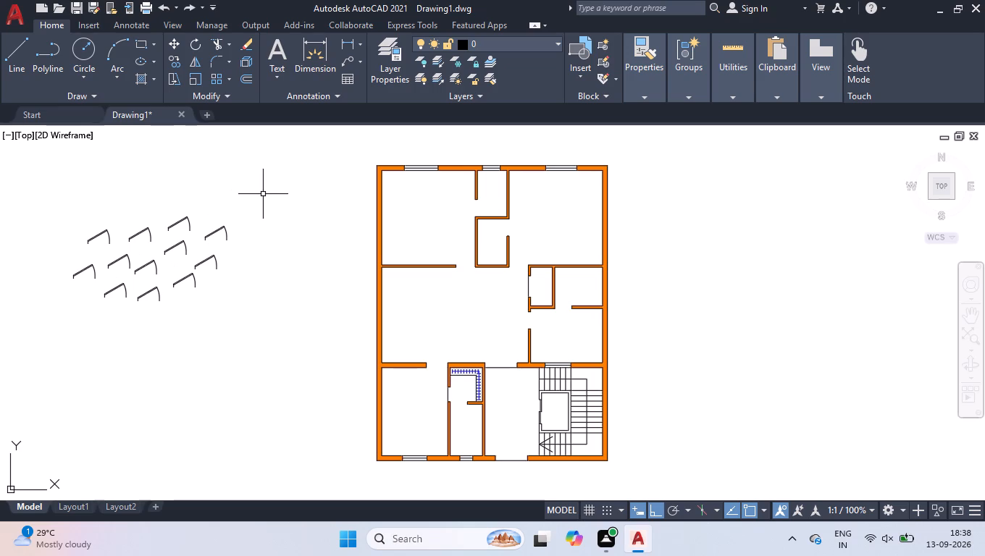
Move one spare door from its lower hinge endpoint to the lower-right corner of the central small room, at the upper-right room's opening.
click(246, 219)
click(209, 232)
key(m)
key(Return)
scroll(206, 232, up, 5)
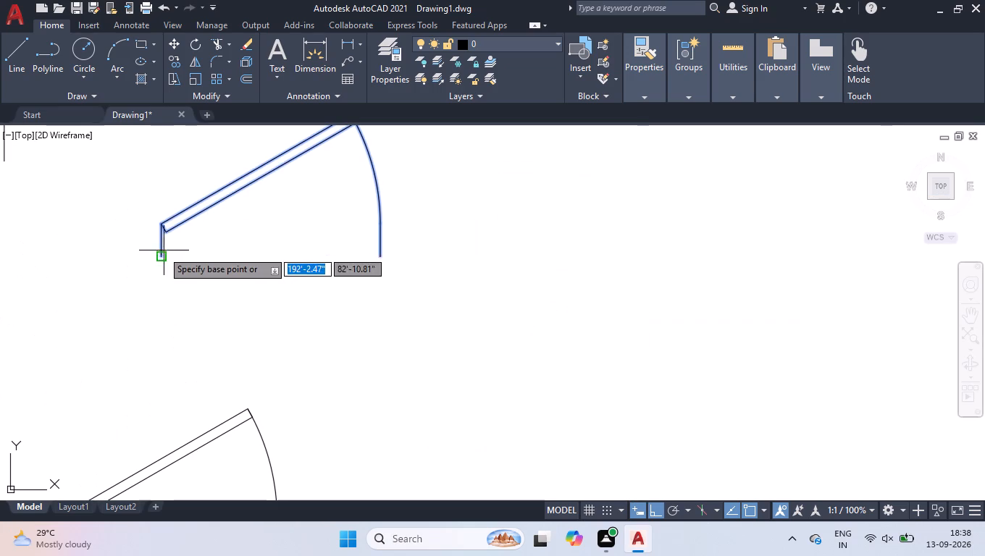
click(159, 257)
scroll(159, 257, down, 4)
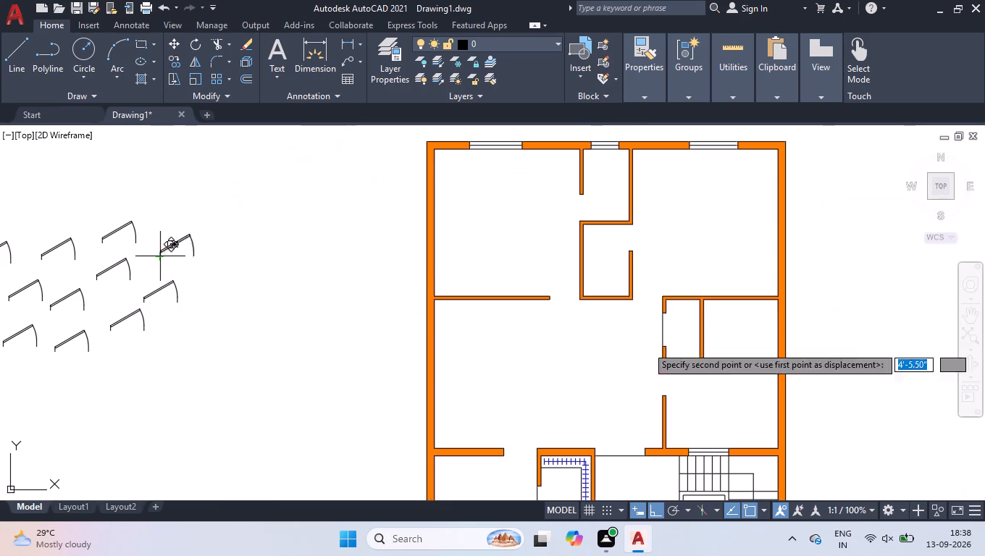
scroll(739, 326, up, 3)
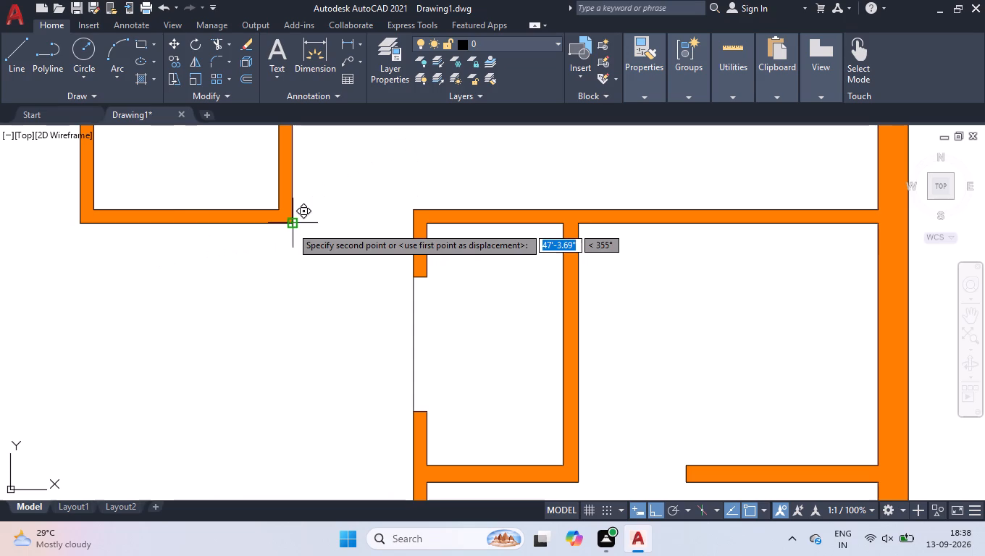
click(291, 227)
Shorten the placed door's size so it ends at the wall corner across the opening, and deselect it.
click(433, 167)
click(406, 174)
scroll(406, 174, up, 2)
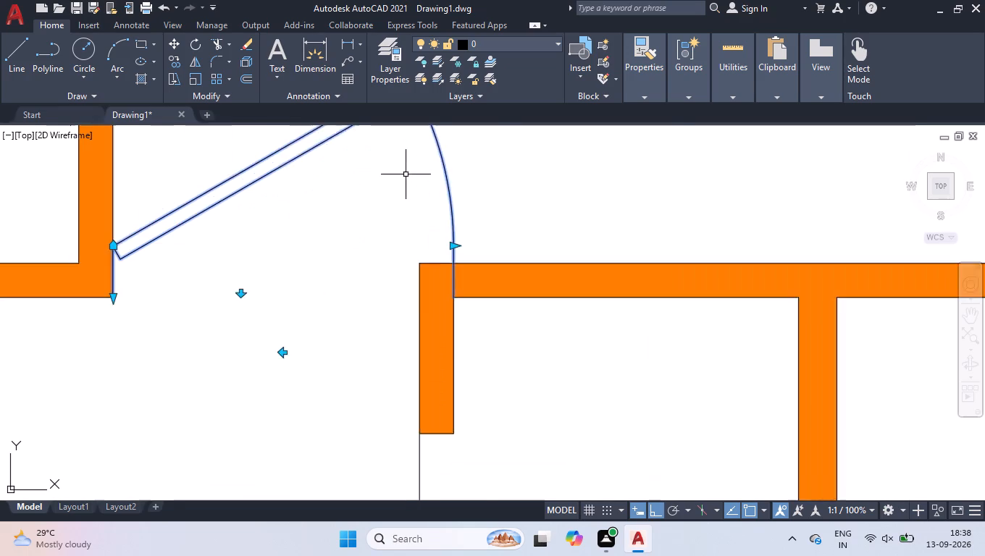
scroll(406, 174, up, 1)
click(478, 287)
click(443, 282)
right_click(442, 276)
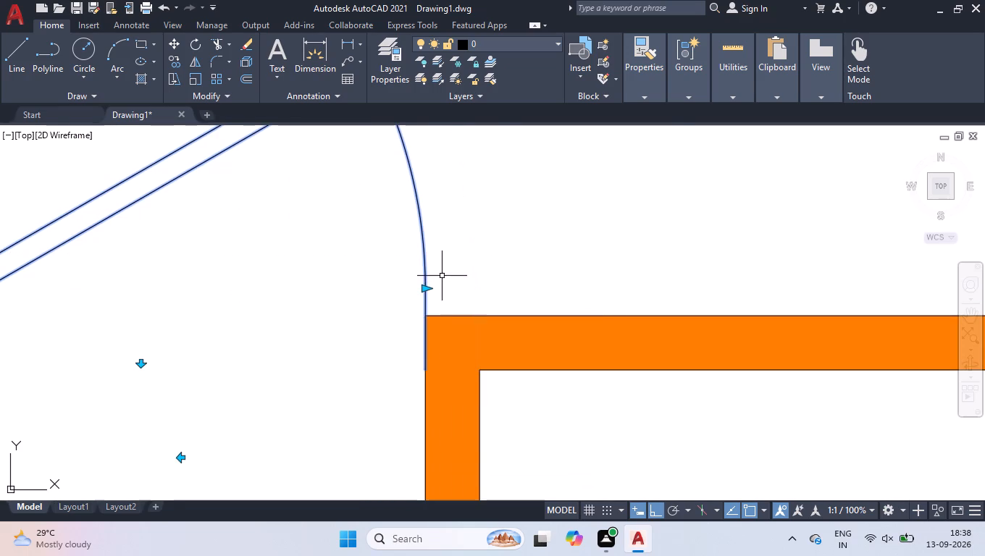
click(469, 412)
Flip the hinge side of the spare door nearest the plan.
scroll(449, 276, down, 7)
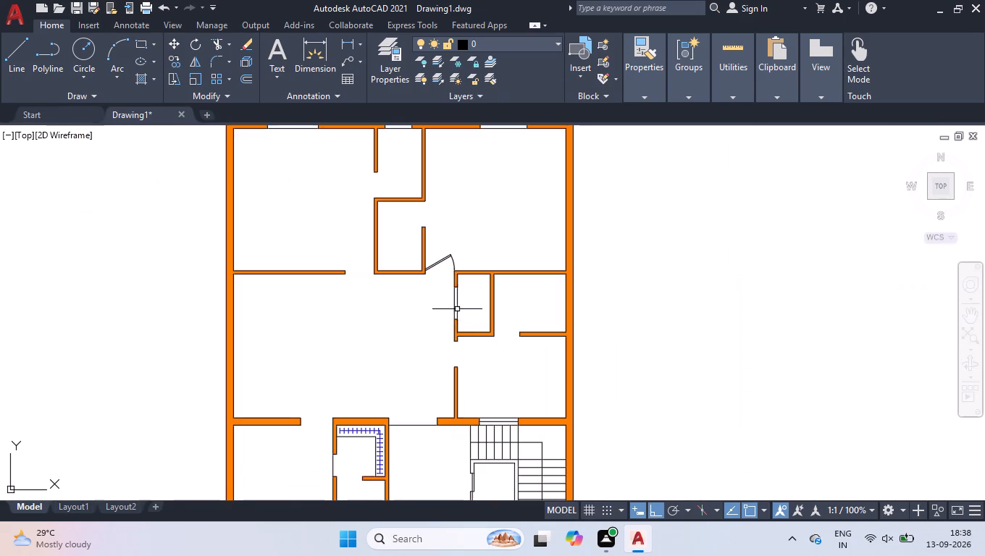
scroll(445, 331, down, 1)
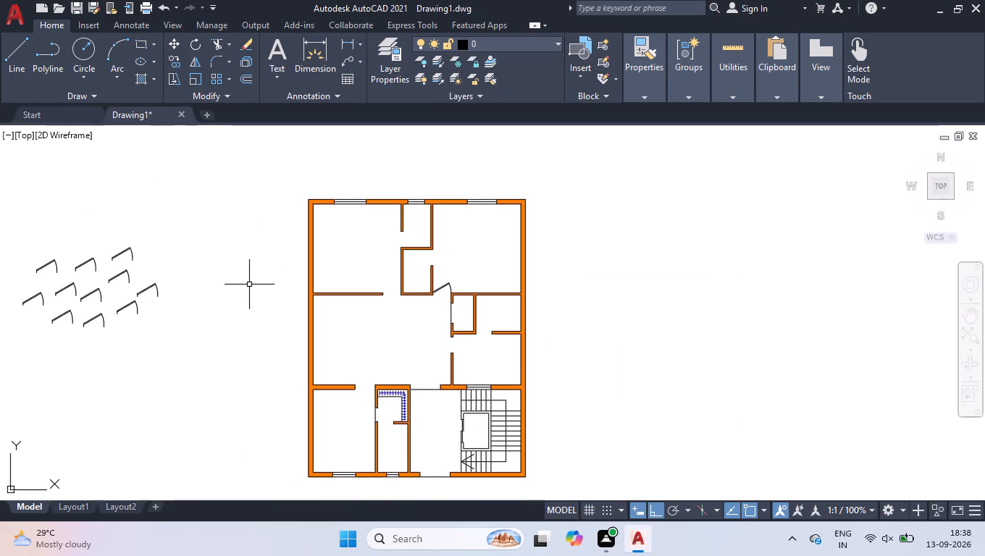
scroll(245, 282, up, 1)
click(147, 269)
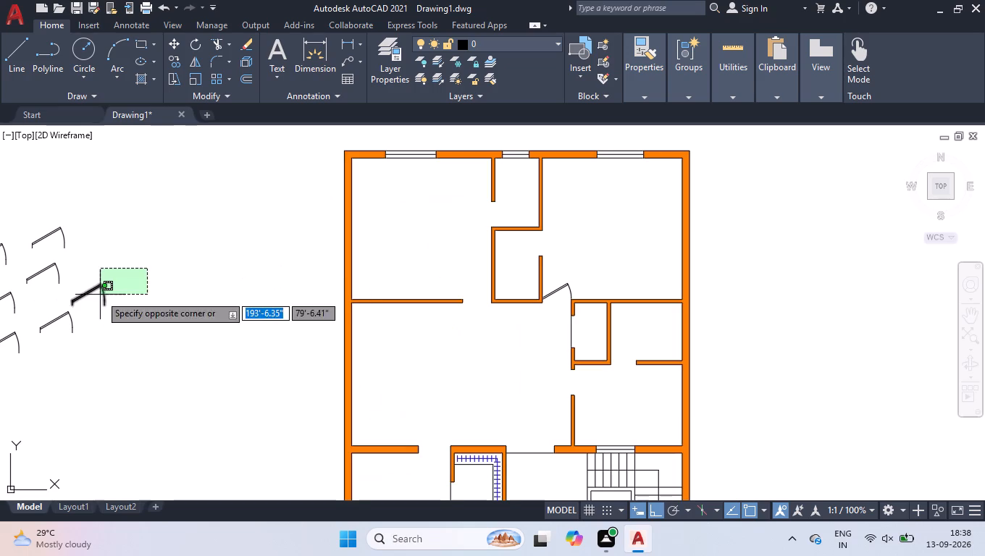
click(100, 295)
scroll(100, 295, up, 1)
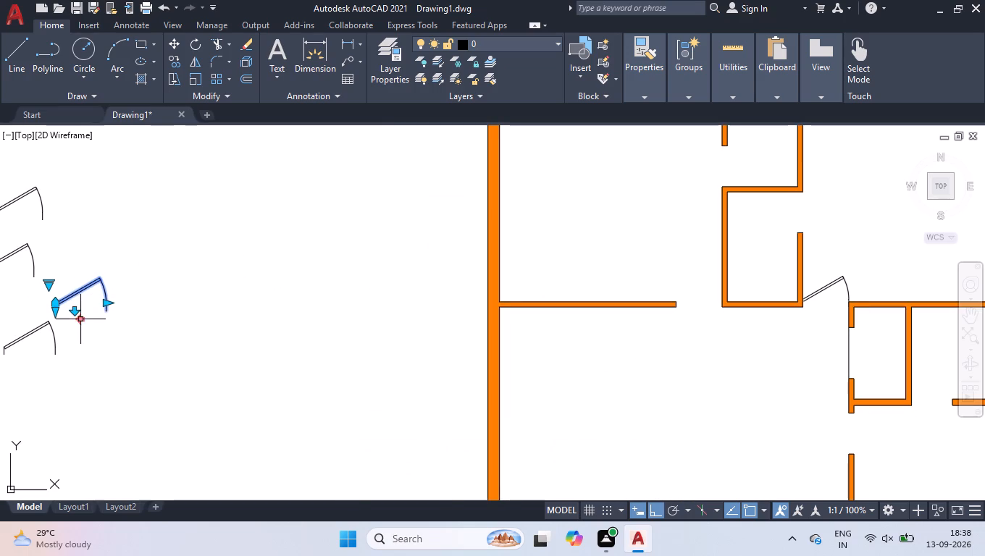
click(81, 317)
Move the flipped door from its hinge endpoint to the lower-left corner of the central small room, at the upper-left room's opening.
key(m)
key(Return)
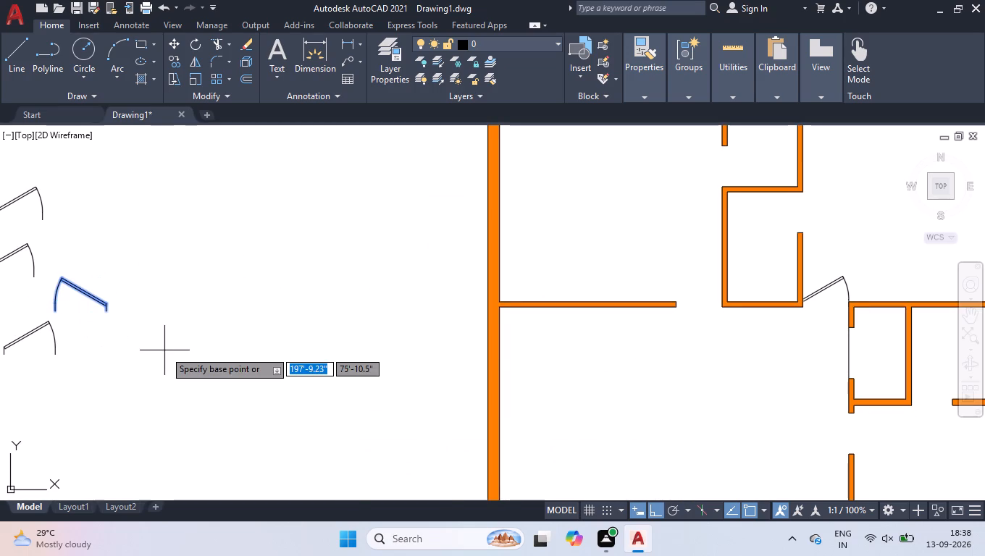
click(108, 313)
scroll(117, 316, down, 1)
scroll(489, 299, up, 2)
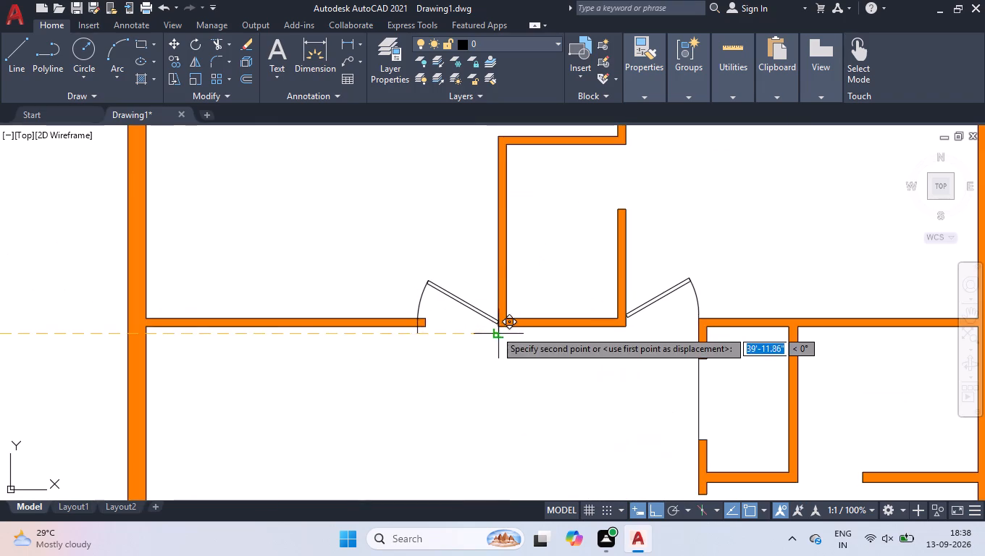
click(495, 327)
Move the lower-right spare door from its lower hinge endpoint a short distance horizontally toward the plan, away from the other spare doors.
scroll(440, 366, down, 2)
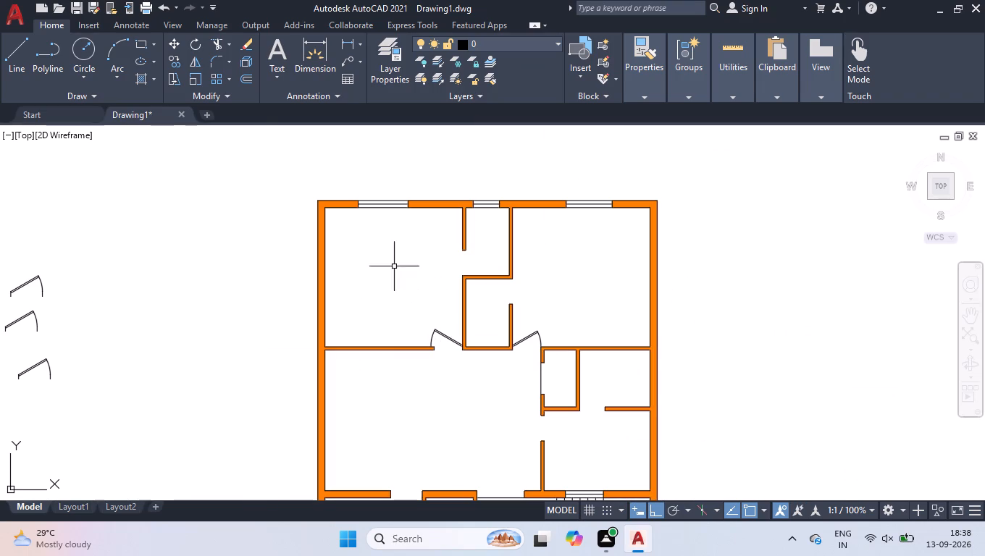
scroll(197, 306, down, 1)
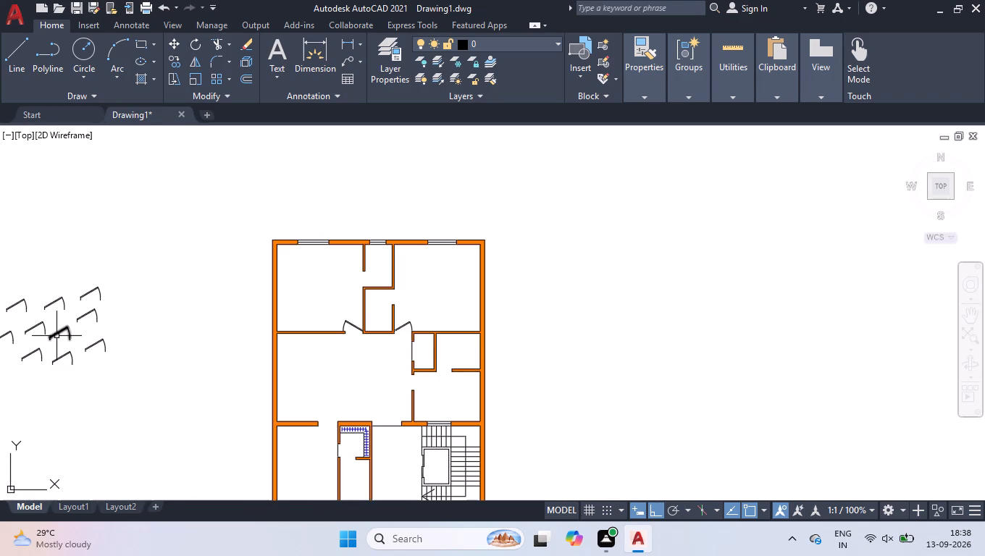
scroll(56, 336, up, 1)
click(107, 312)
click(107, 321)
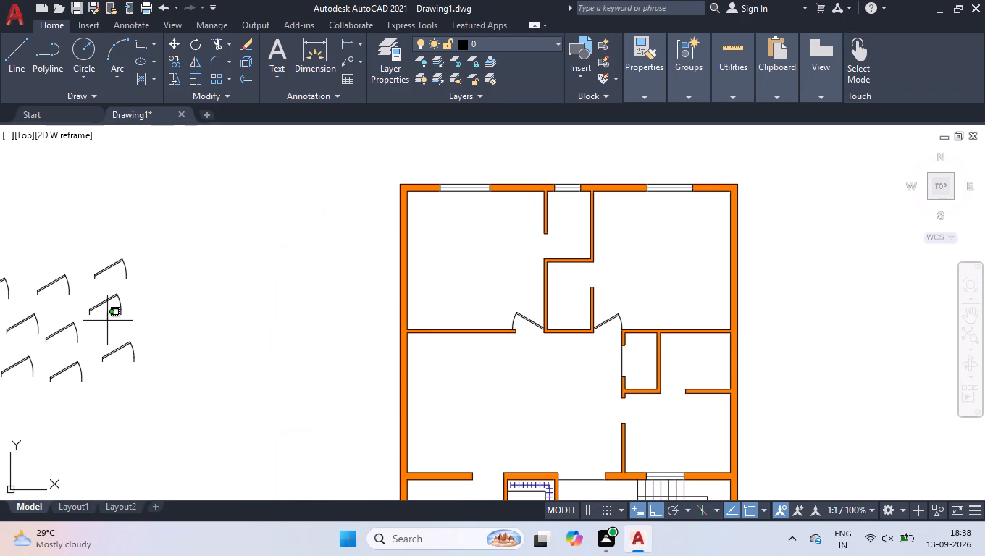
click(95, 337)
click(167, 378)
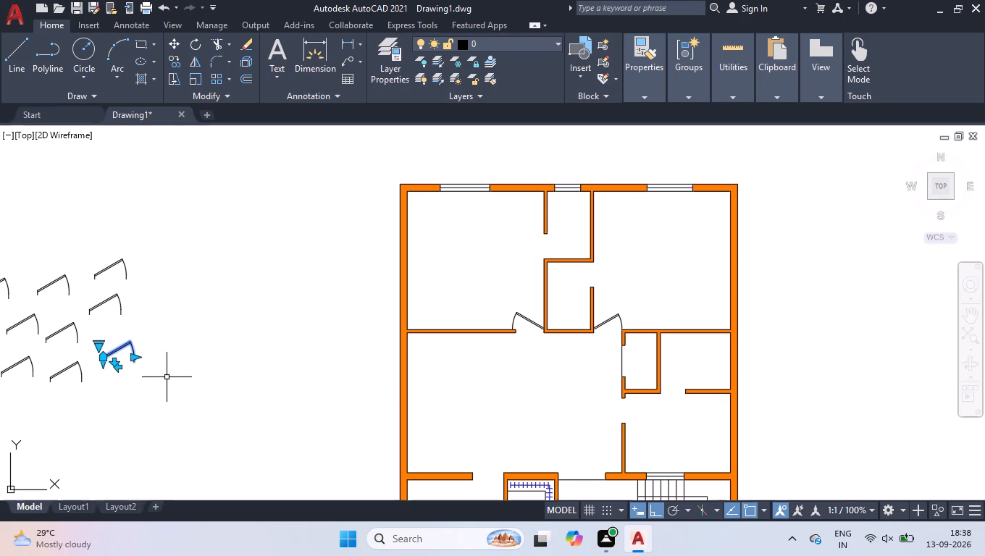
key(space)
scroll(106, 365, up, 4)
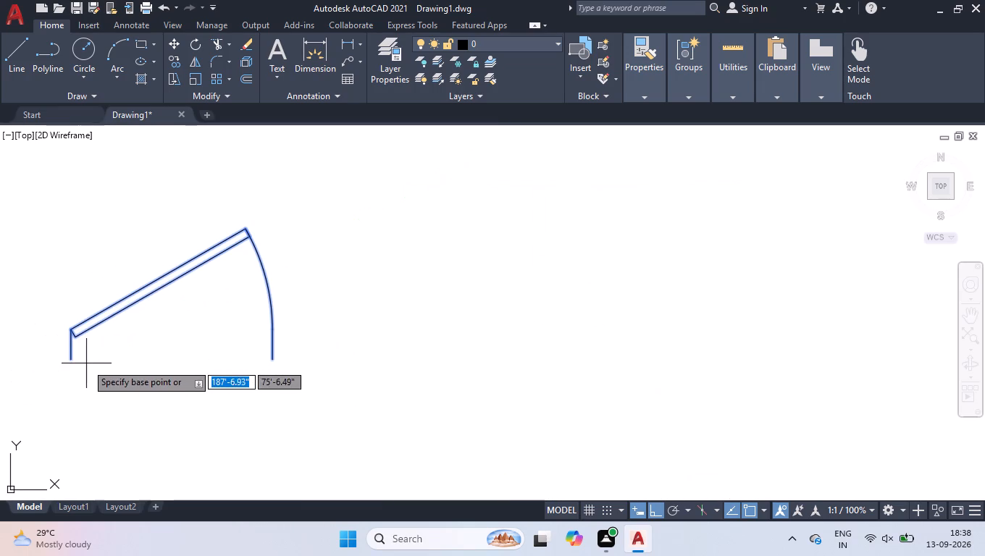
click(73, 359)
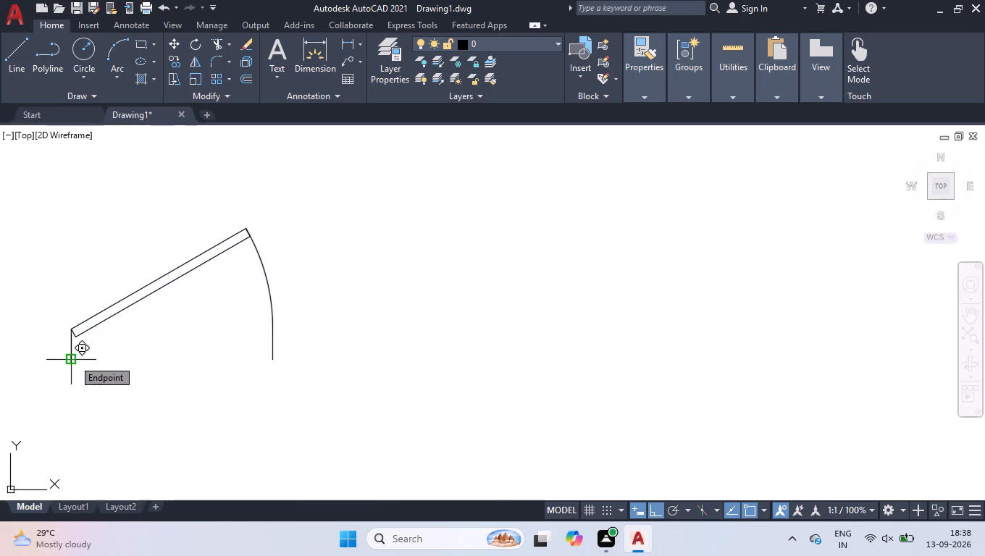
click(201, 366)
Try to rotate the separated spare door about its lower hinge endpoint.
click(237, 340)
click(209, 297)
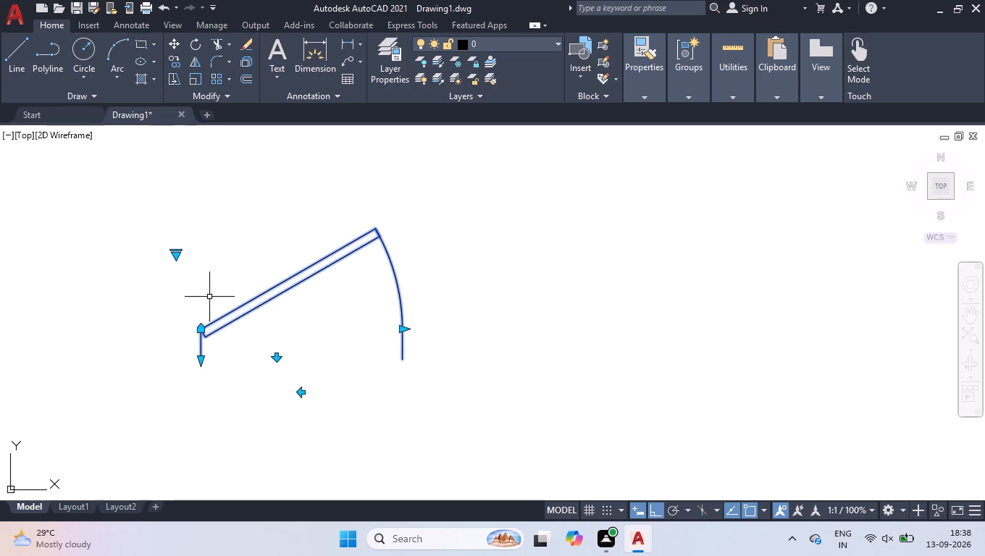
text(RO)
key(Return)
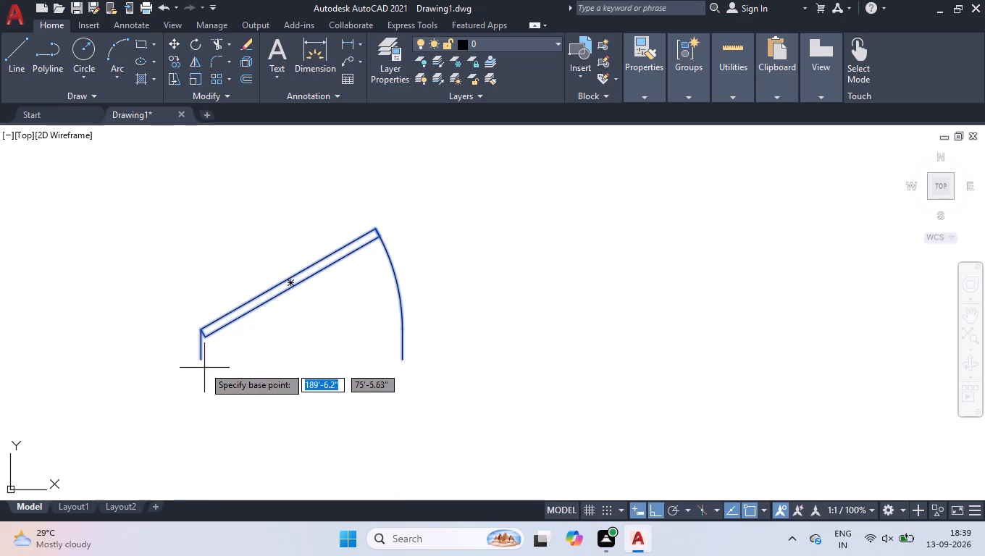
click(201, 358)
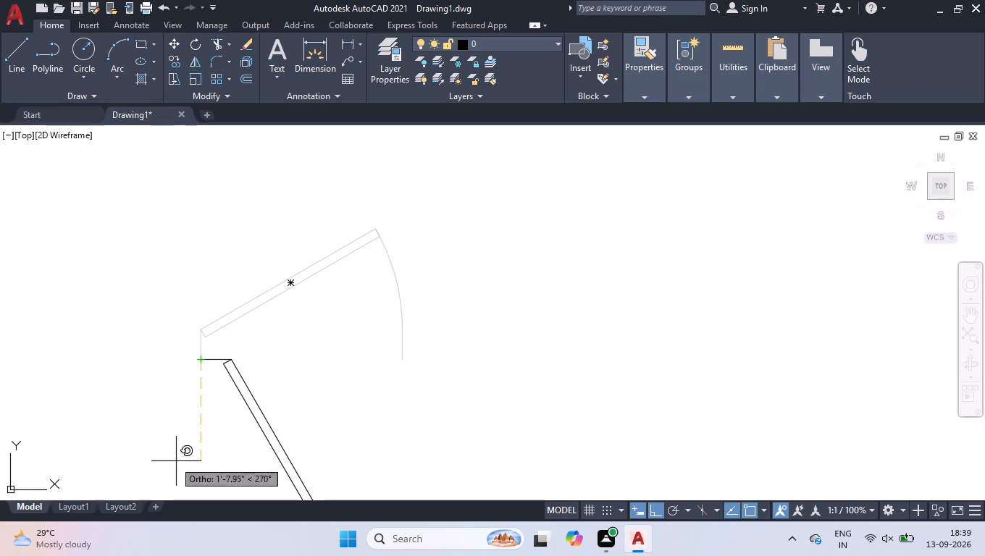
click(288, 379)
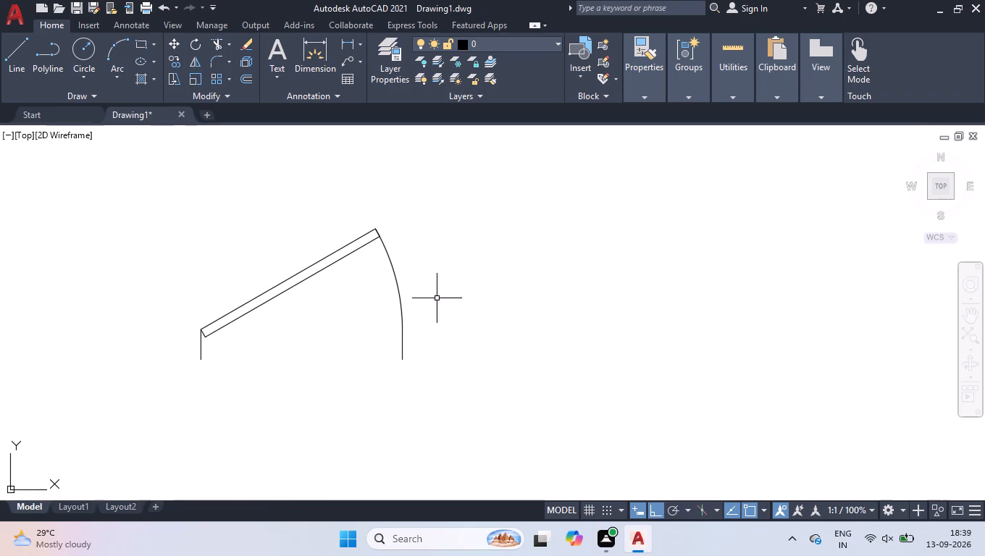
Flip the hinge side of the separated spare door.
click(437, 298)
click(385, 316)
click(299, 394)
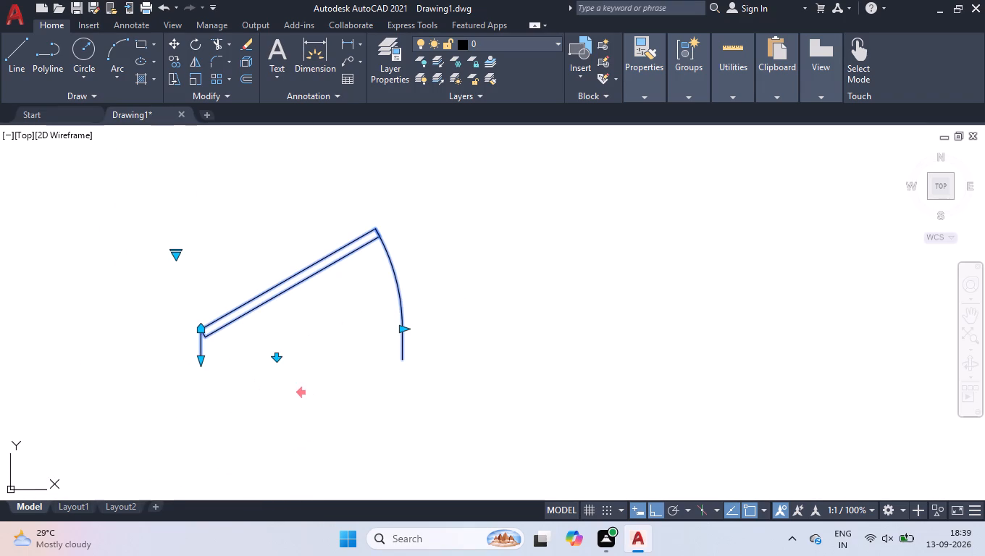
Rotate the flipped door 270° about its lower hinge endpoint so it spans a vertical wall opening.
key(r)
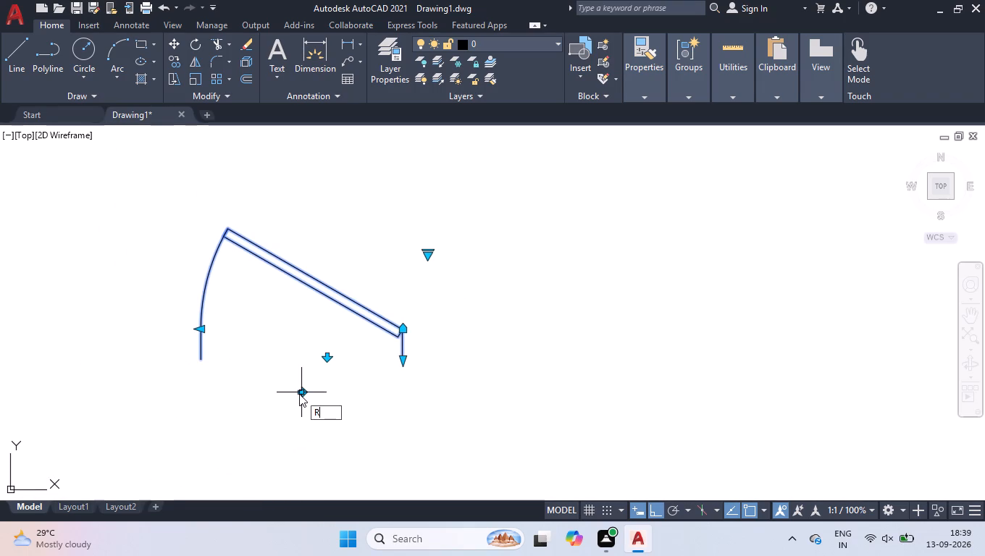
key(Return)
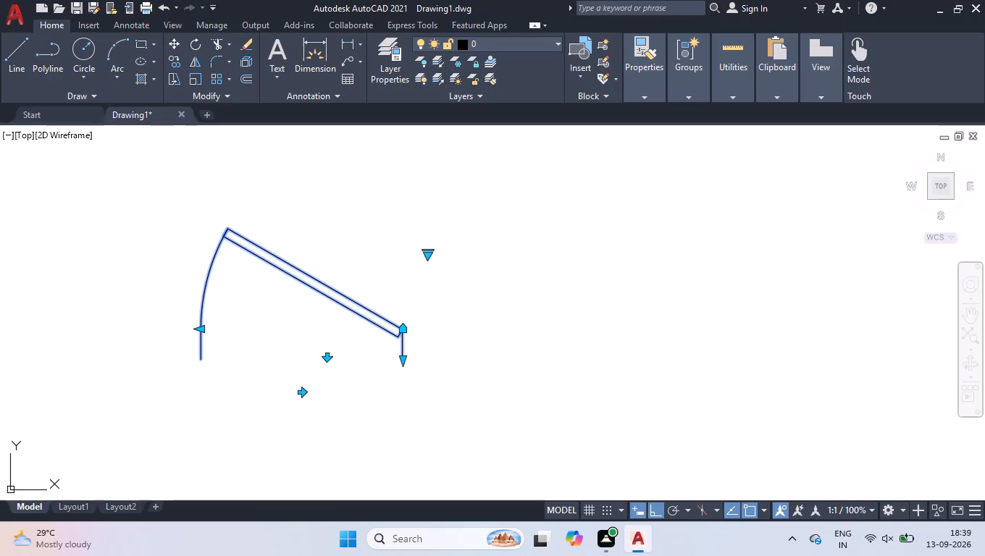
text(RO)
key(Return)
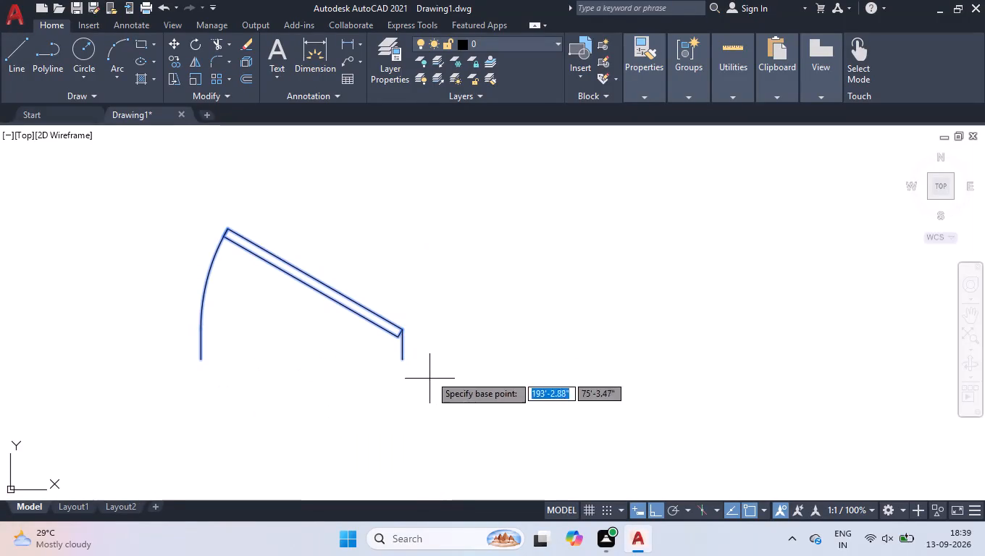
click(401, 361)
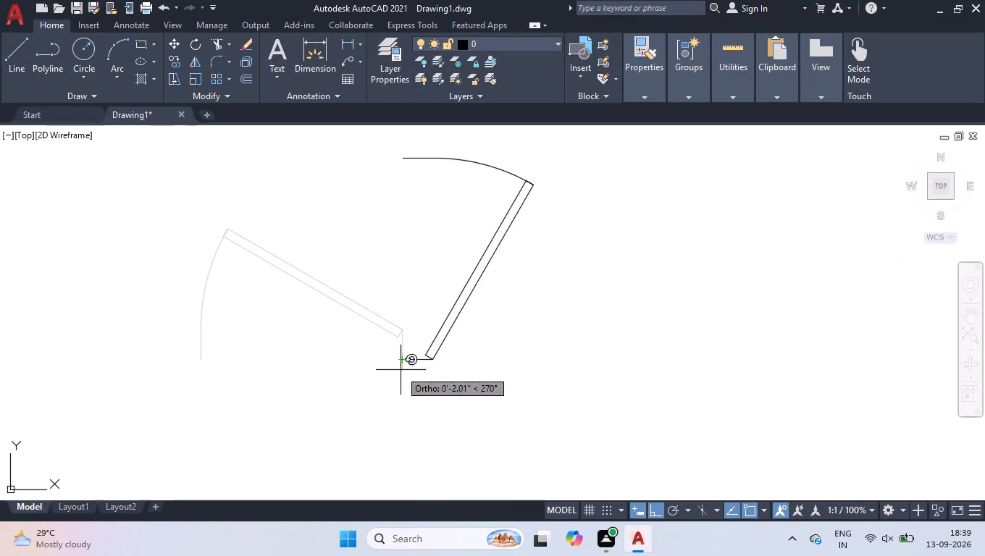
click(395, 386)
Move the rotated door from its hinge endpoint to the wall corner below the top central small room's opening.
click(481, 364)
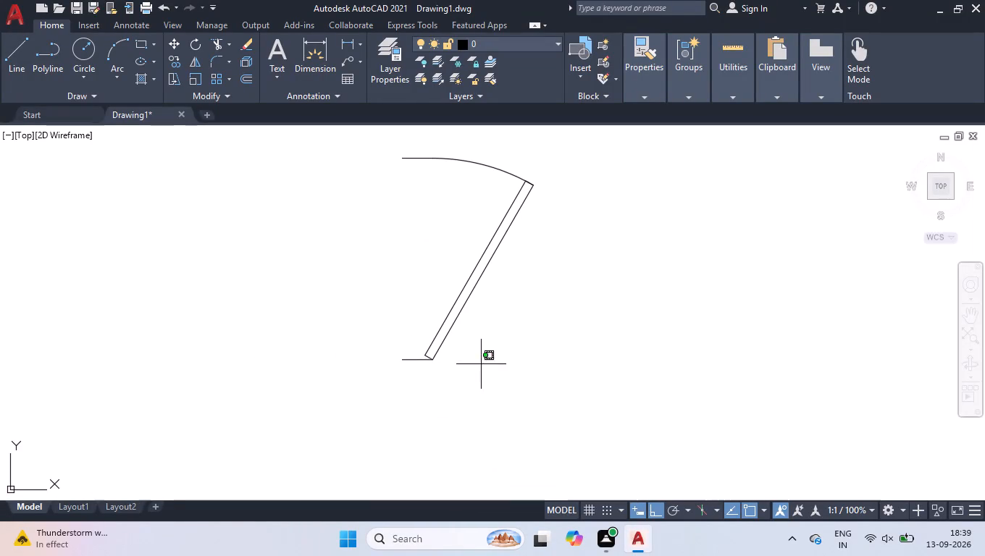
click(419, 311)
key(m)
key(Return)
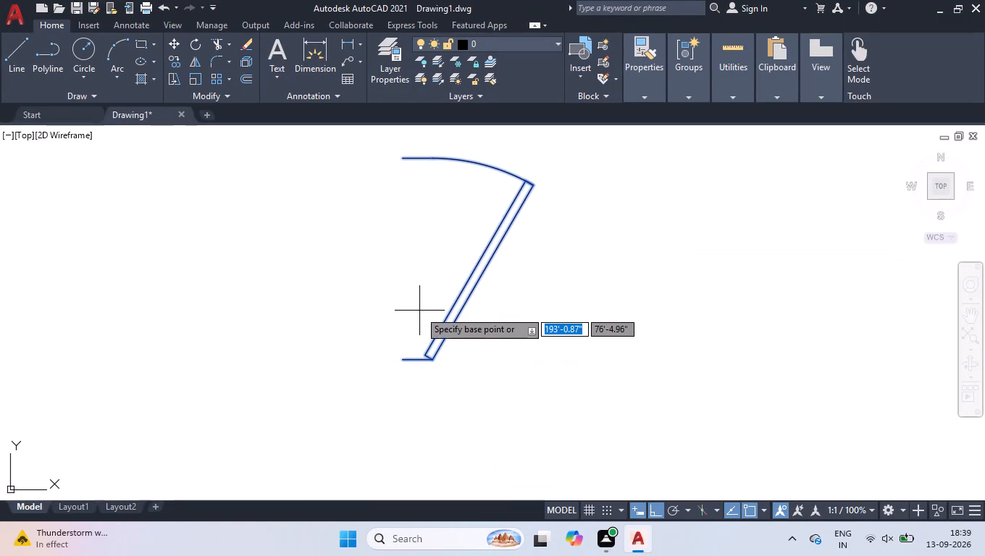
click(398, 358)
scroll(398, 354, down, 2)
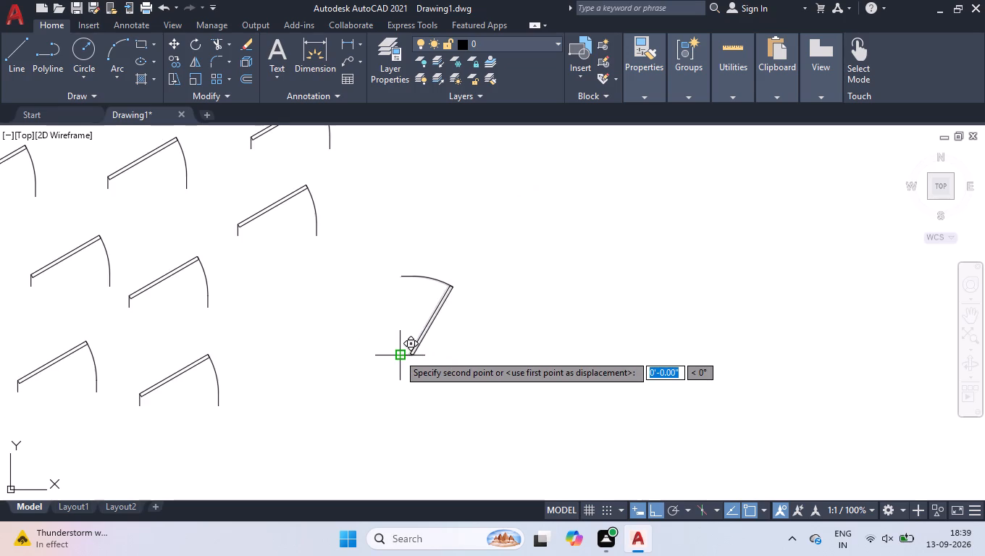
scroll(398, 354, down, 2)
scroll(841, 228, up, 2)
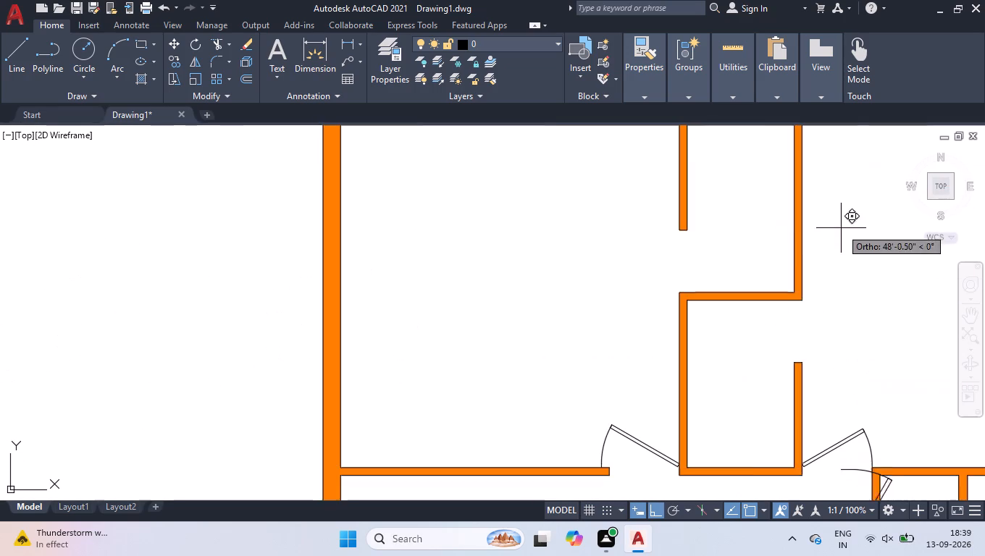
scroll(749, 240, up, 2)
click(562, 372)
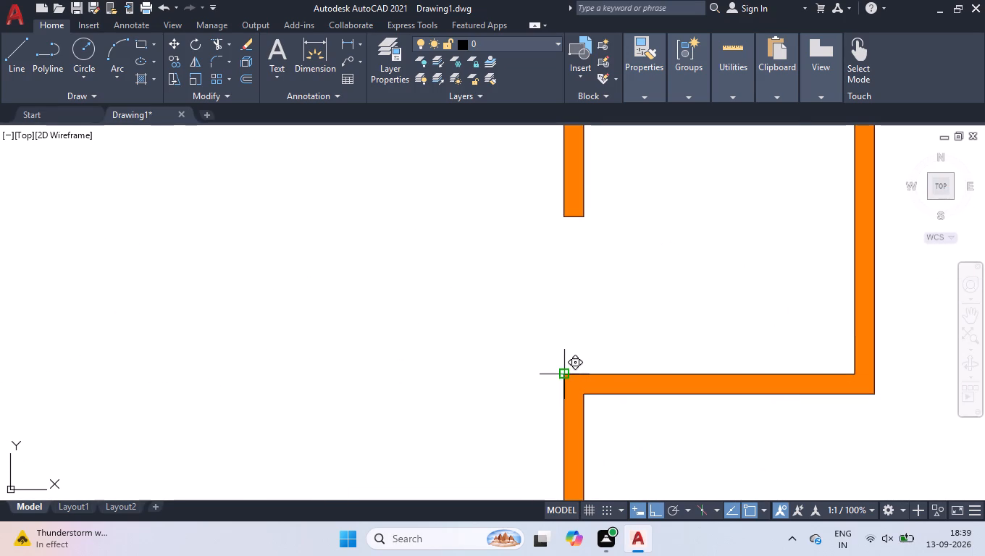
Shorten the door at the top central small room so it ends at the wall end above the opening, and deselect it.
click(633, 167)
click(624, 205)
scroll(610, 165, up, 2)
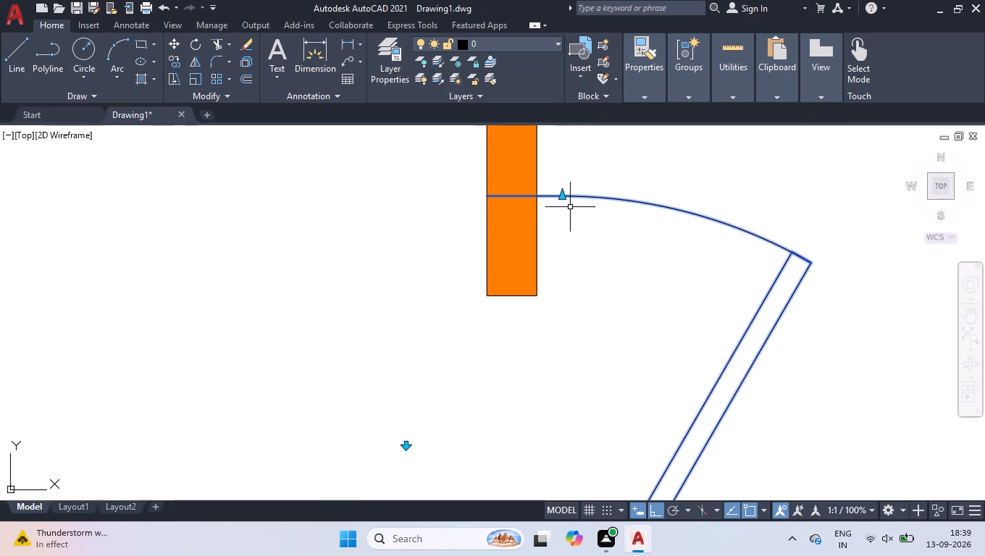
click(562, 195)
click(562, 285)
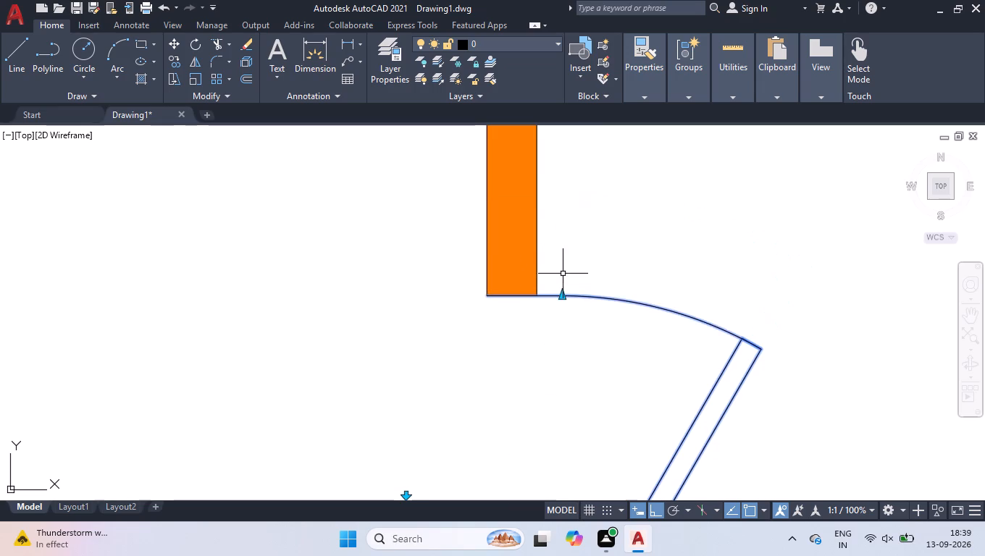
right_click(561, 271)
click(596, 403)
Shorten the upper-left room's door so it ends at the wall end across the opening, and deselect it.
scroll(527, 261, down, 6)
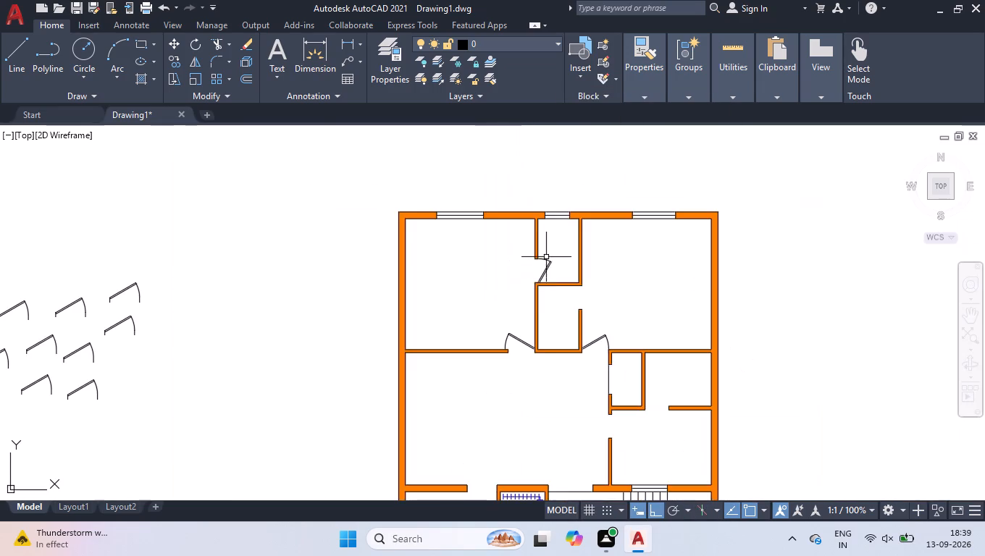
scroll(520, 353, up, 4)
click(448, 327)
click(398, 321)
scroll(433, 350, up, 2)
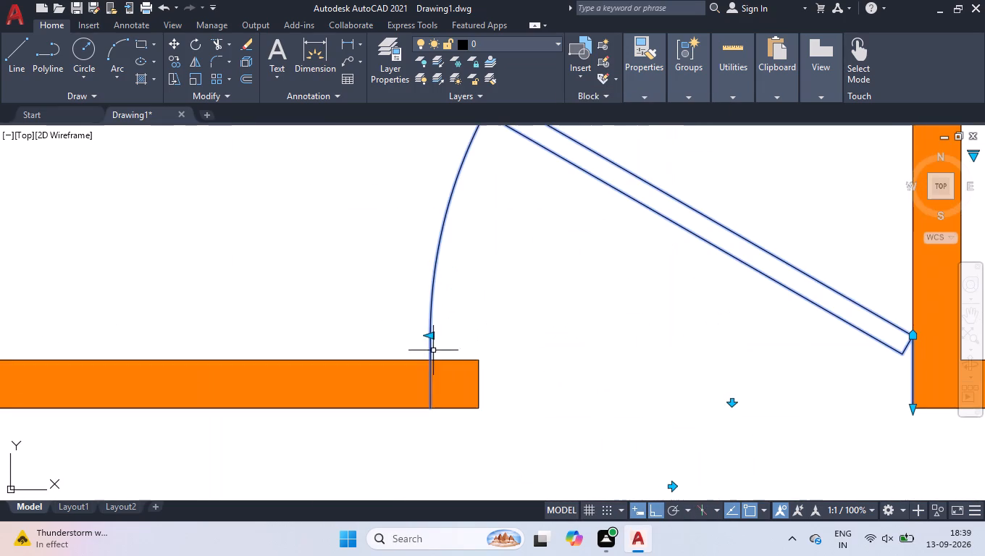
click(432, 337)
click(485, 333)
right_click(487, 329)
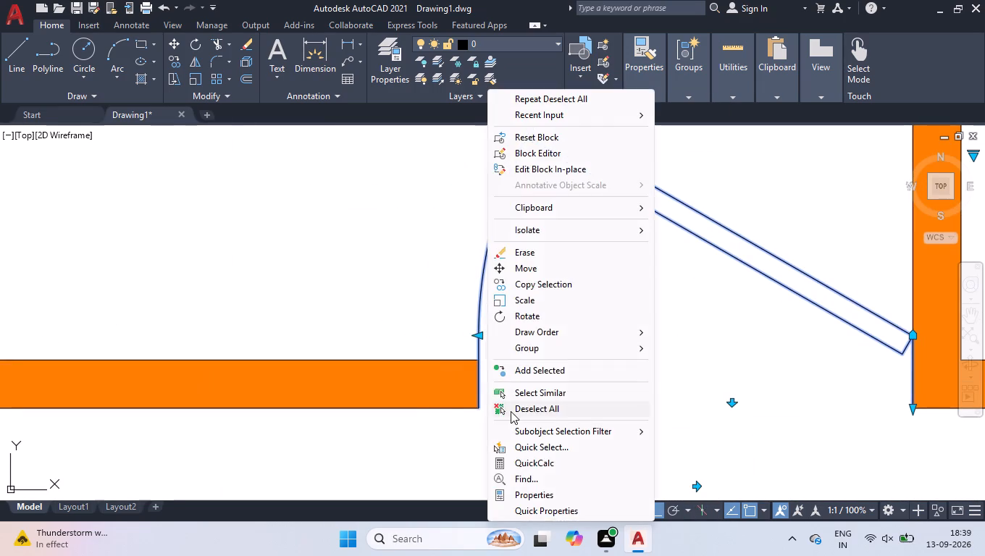
click(511, 411)
Flip the hinge side of the lower of the two spare doors nearest the plan.
scroll(462, 316, down, 3)
scroll(555, 292, down, 3)
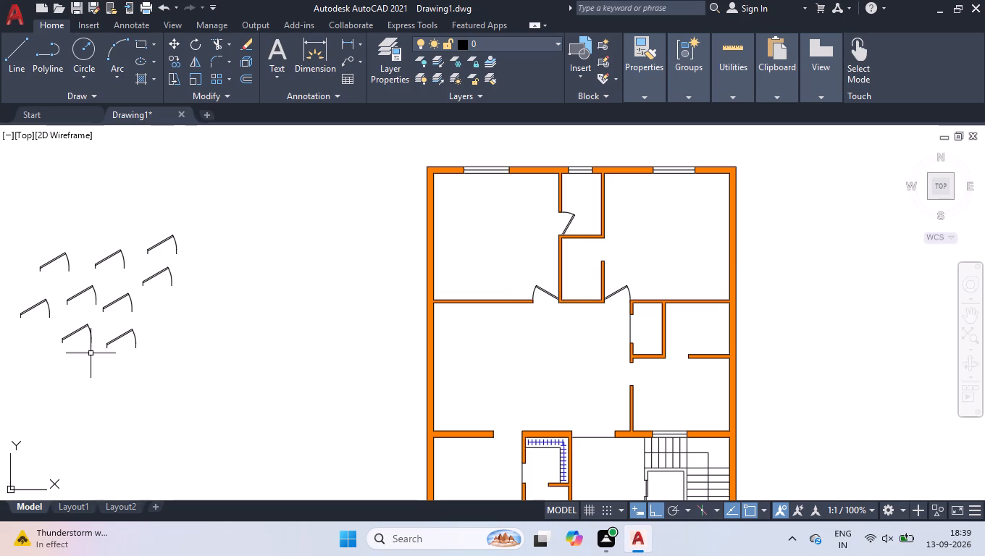
scroll(125, 297, up, 1)
click(164, 269)
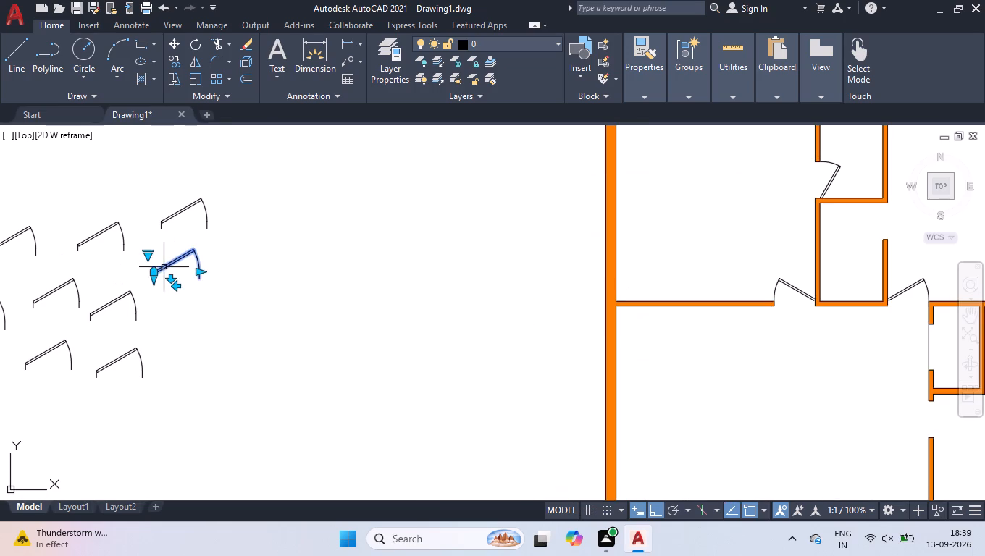
scroll(162, 265, up, 2)
click(195, 321)
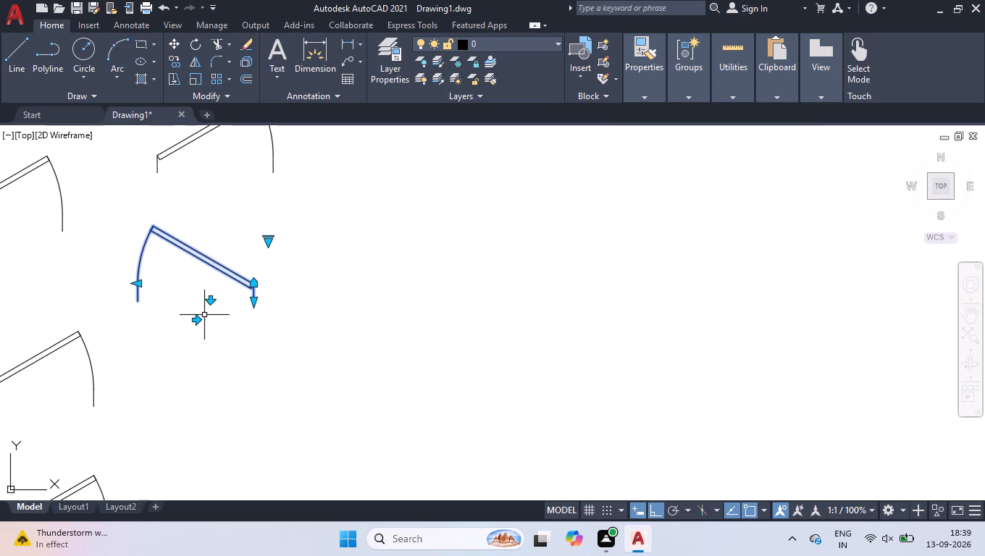
Rotate the flipped door a quarter turn counterclockwise about its lower hinge endpoint so it extends downward from the hinge.
text(RO)
key(Return)
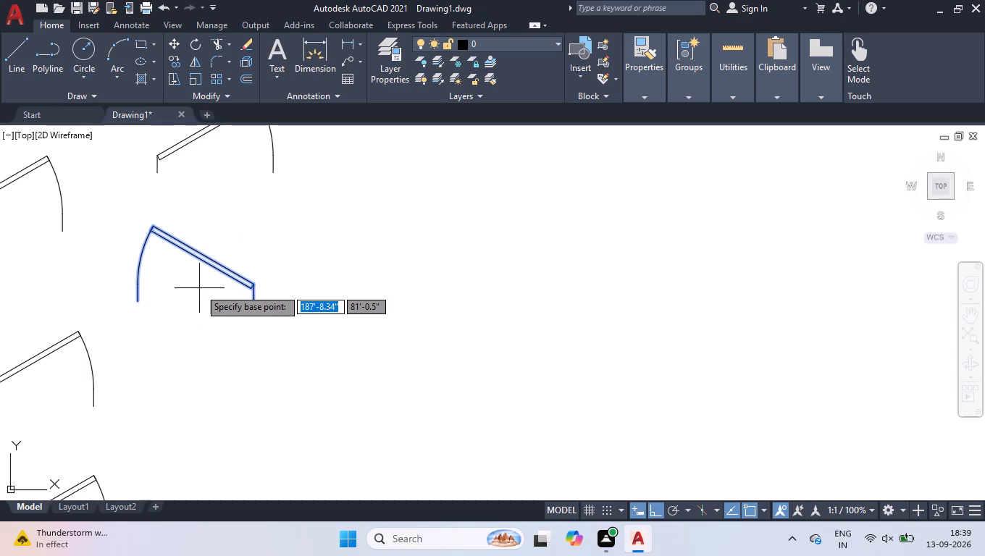
click(254, 302)
click(261, 216)
Move the rotated door from its hinge endpoint to the wall corner above the lower central small room's opening to the upper-right room.
click(289, 322)
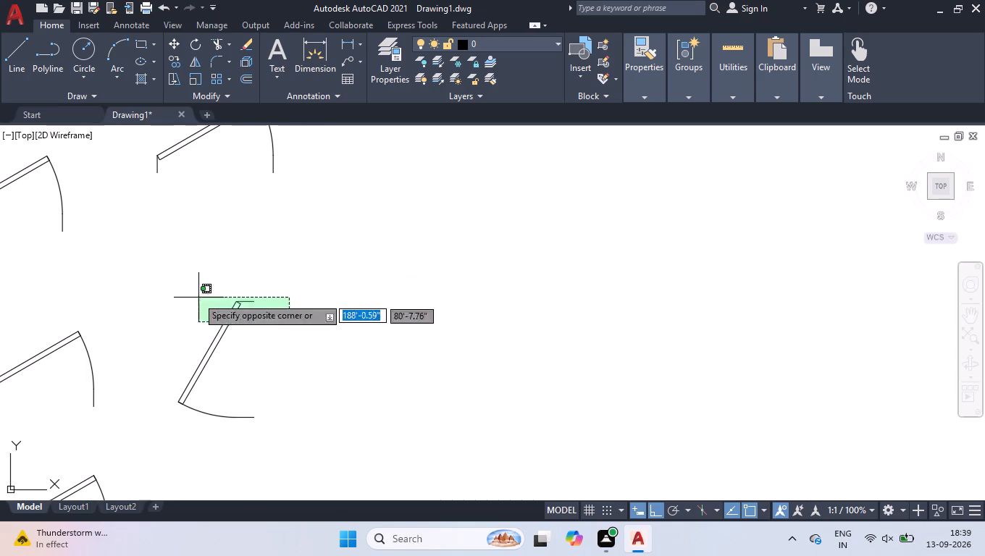
click(196, 295)
key(m)
key(Return)
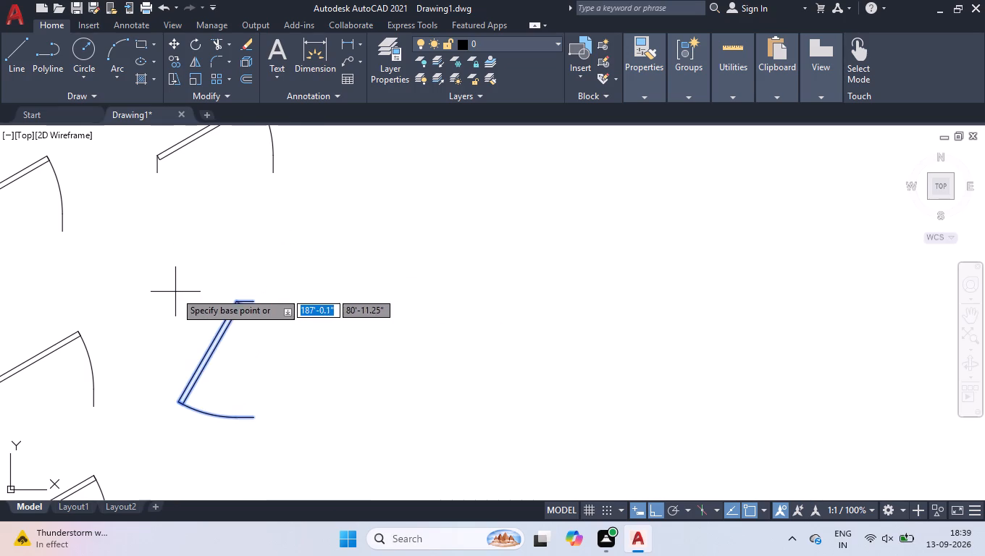
click(258, 303)
scroll(258, 303, down, 2)
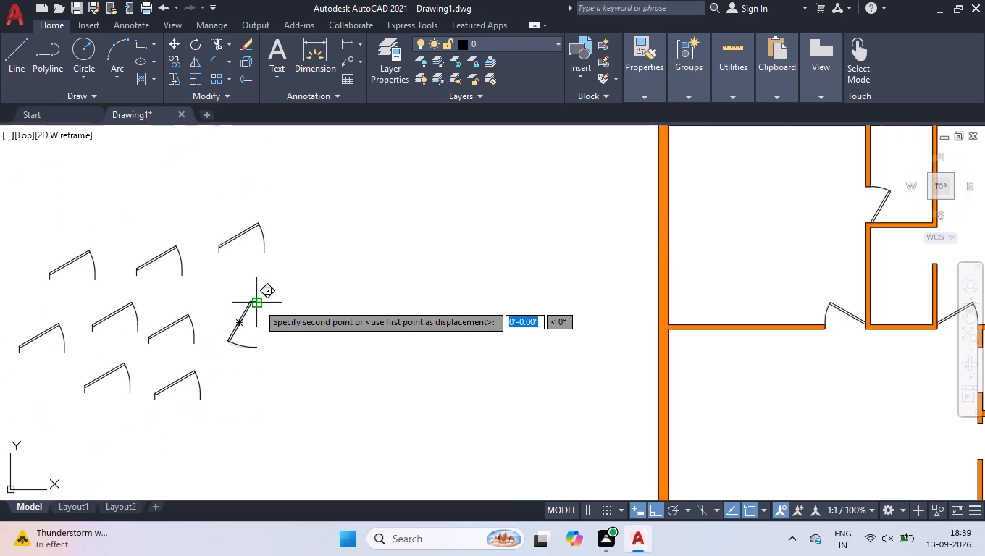
scroll(258, 303, down, 1)
scroll(724, 258, up, 2)
scroll(621, 263, up, 2)
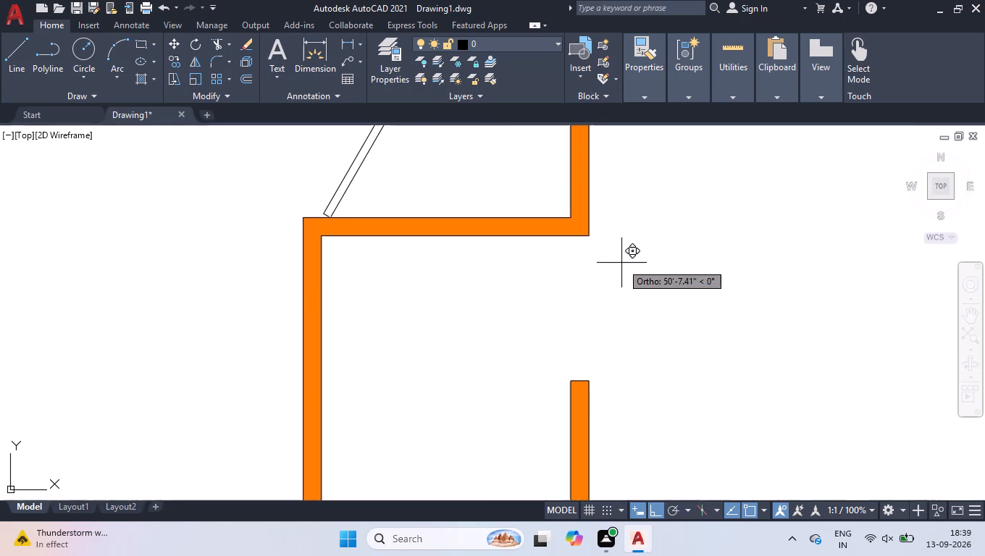
click(588, 237)
Shorten the lower central small room's door so it ends at the wall end across the opening, and deselect it.
drag(529, 440, 529, 432)
click(524, 373)
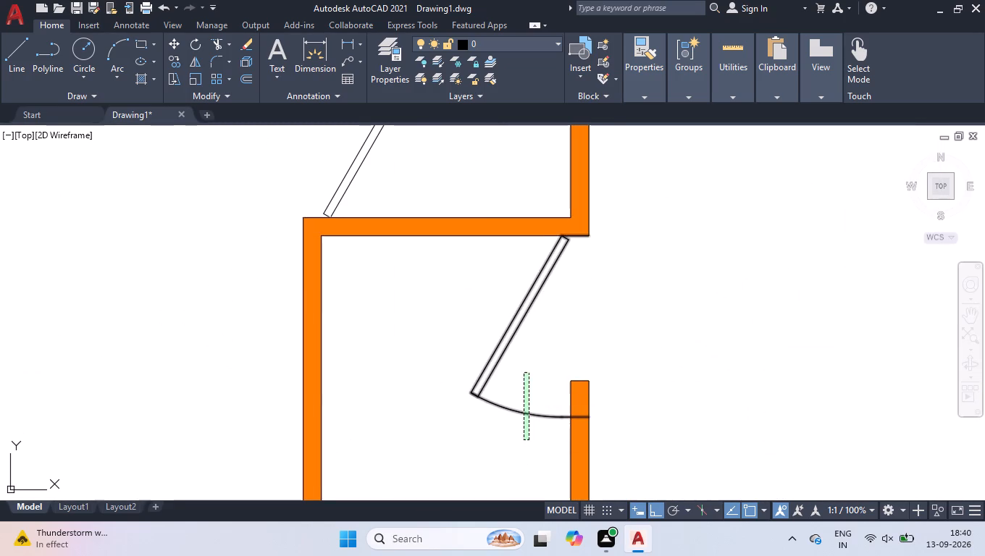
scroll(556, 434, up, 2)
click(565, 393)
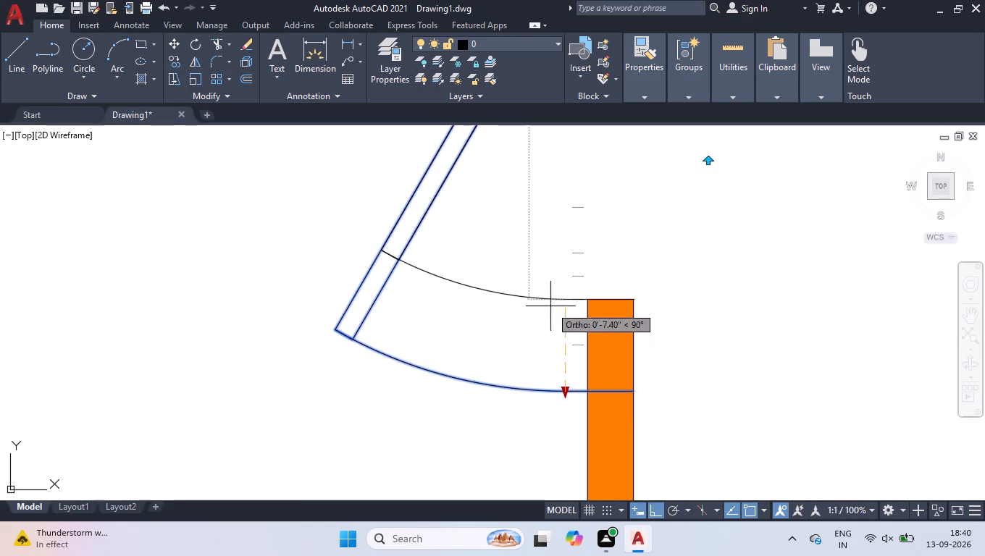
click(550, 306)
right_click(550, 306)
click(556, 405)
Move the lowest spare door nearest the plan from its hinge endpoint to the wall corner beside the small right-hand room's opening.
scroll(506, 346, down, 4)
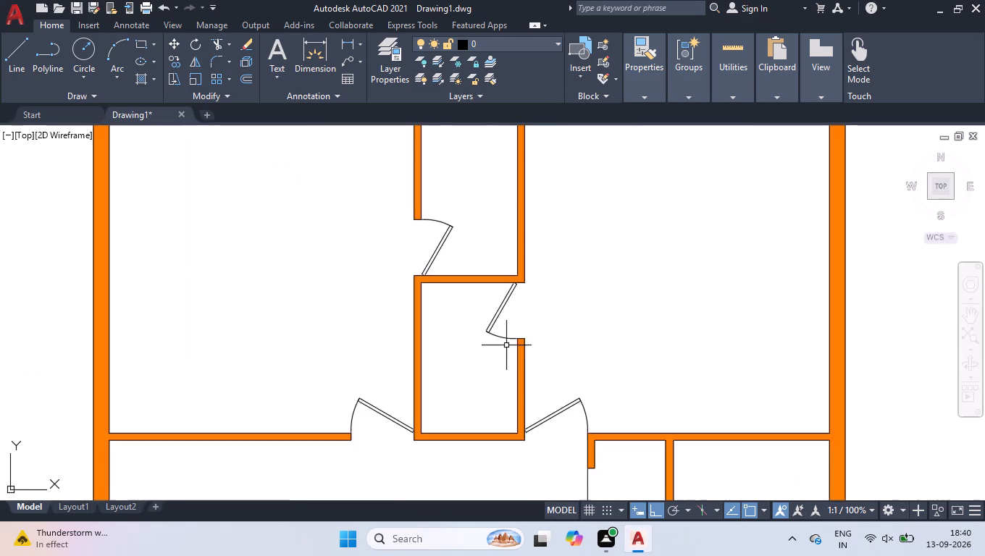
scroll(583, 281, down, 2)
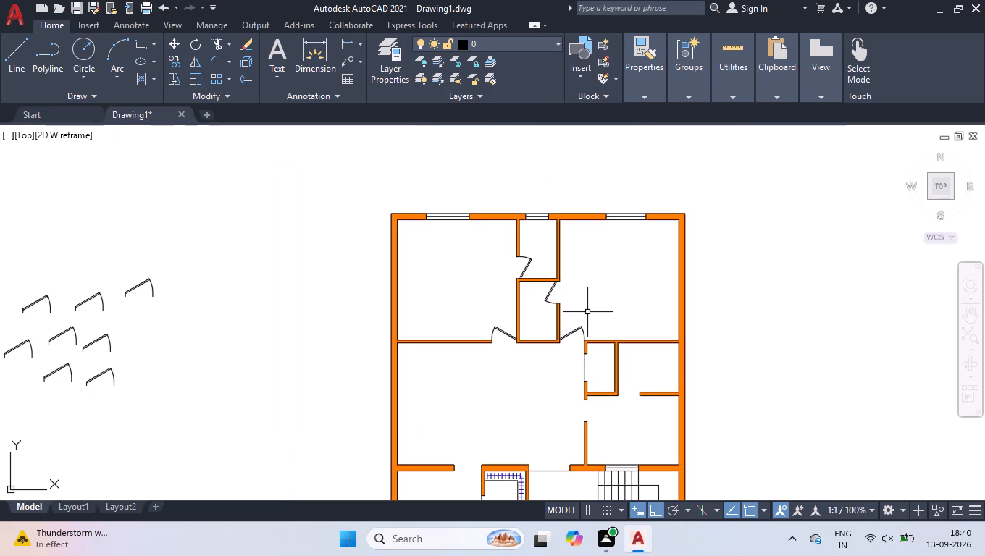
scroll(537, 260, down, 1)
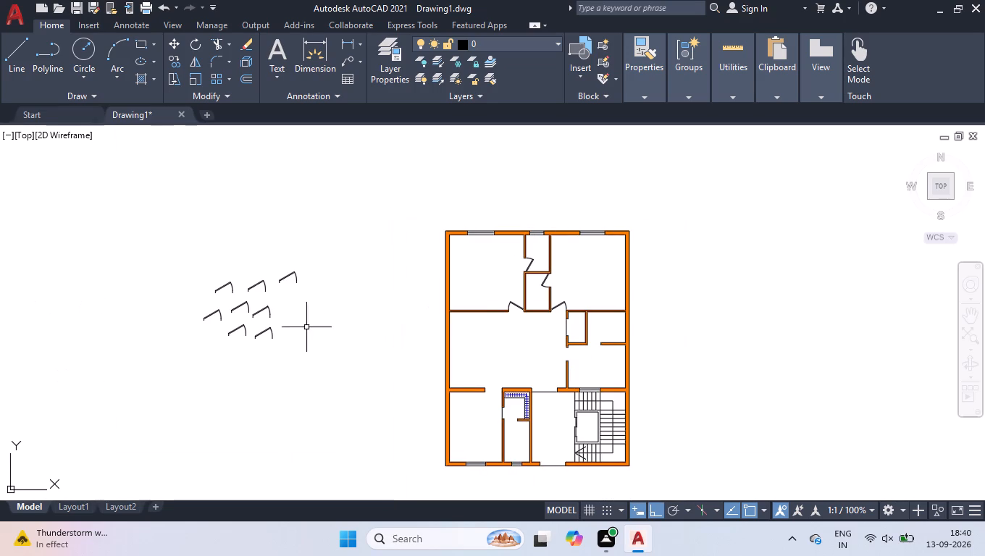
click(277, 342)
click(266, 332)
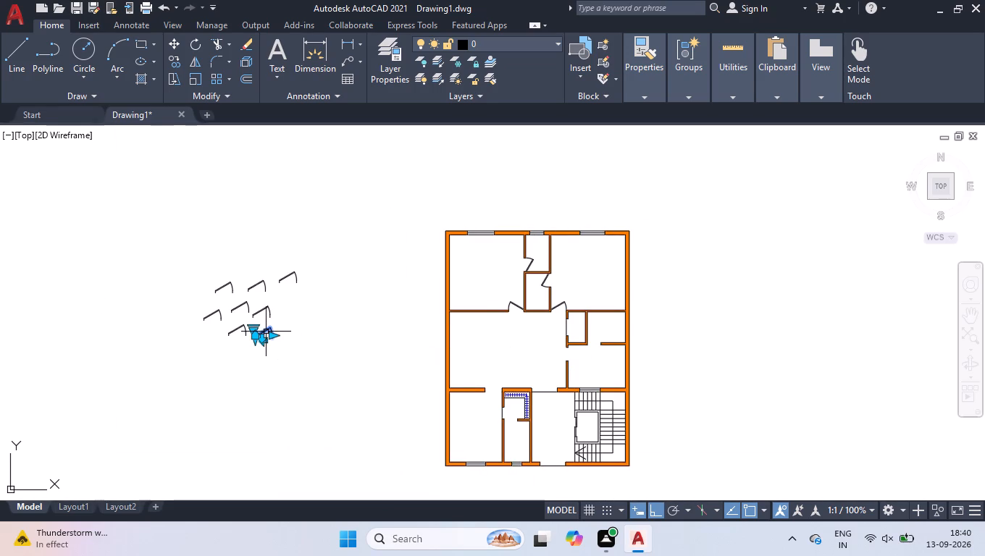
key(space)
click(266, 332)
key(m)
key(Return)
scroll(266, 332, up, 3)
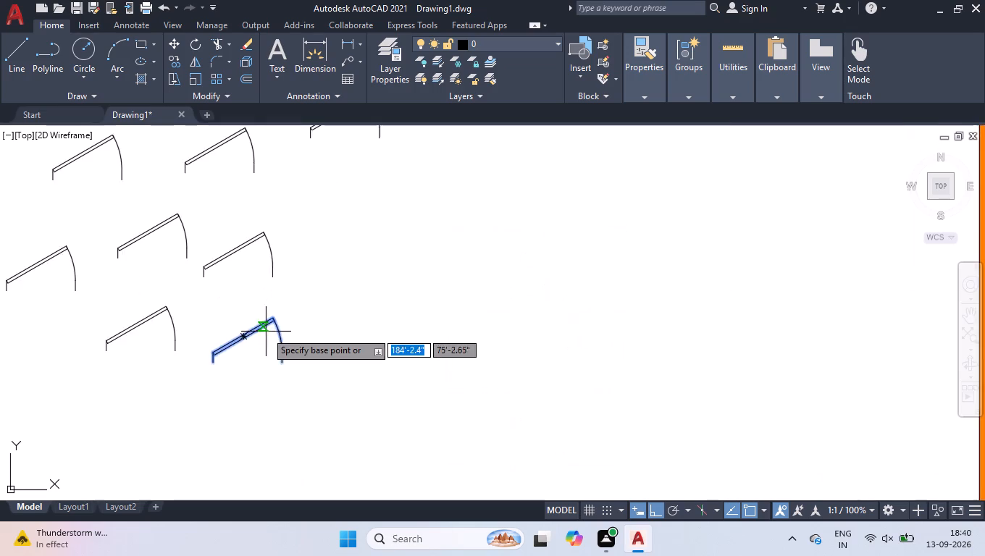
scroll(242, 361, up, 3)
click(118, 370)
scroll(119, 369, down, 1)
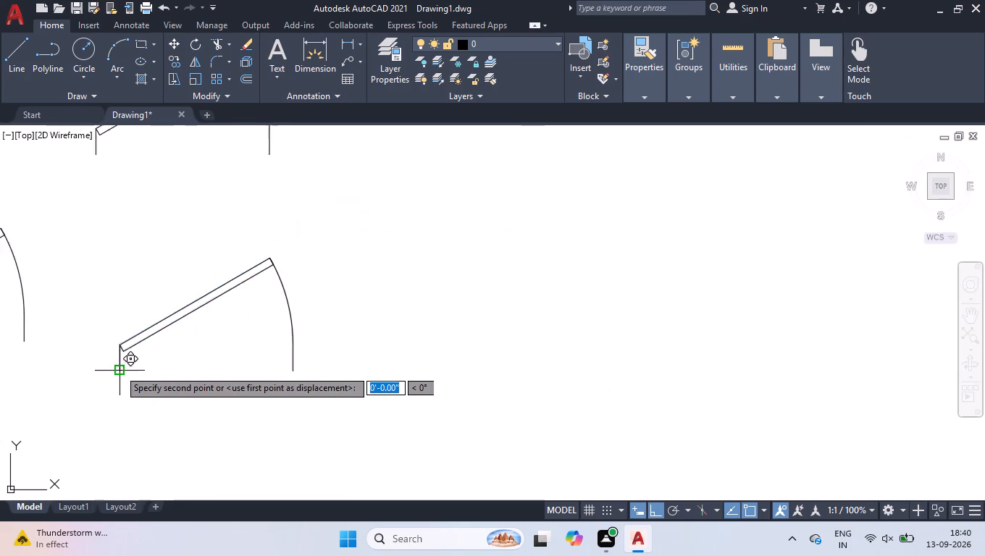
scroll(119, 369, down, 2)
scroll(245, 340, down, 2)
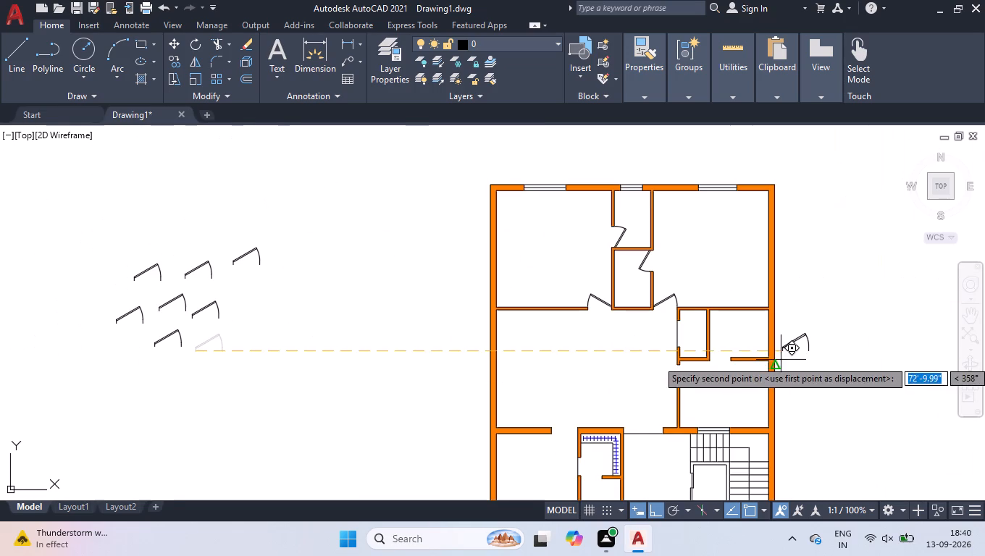
scroll(781, 360, up, 2)
scroll(613, 351, up, 3)
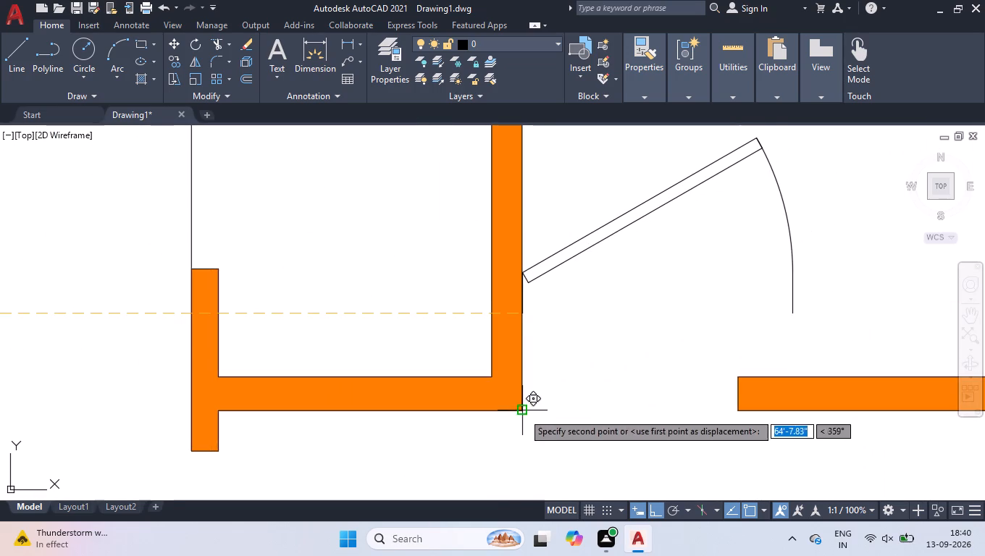
click(523, 413)
Shorten the small right-hand room's door so it ends at the wall end across the opening, and deselect it.
drag(821, 293, 792, 311)
click(744, 325)
scroll(808, 327, up, 1)
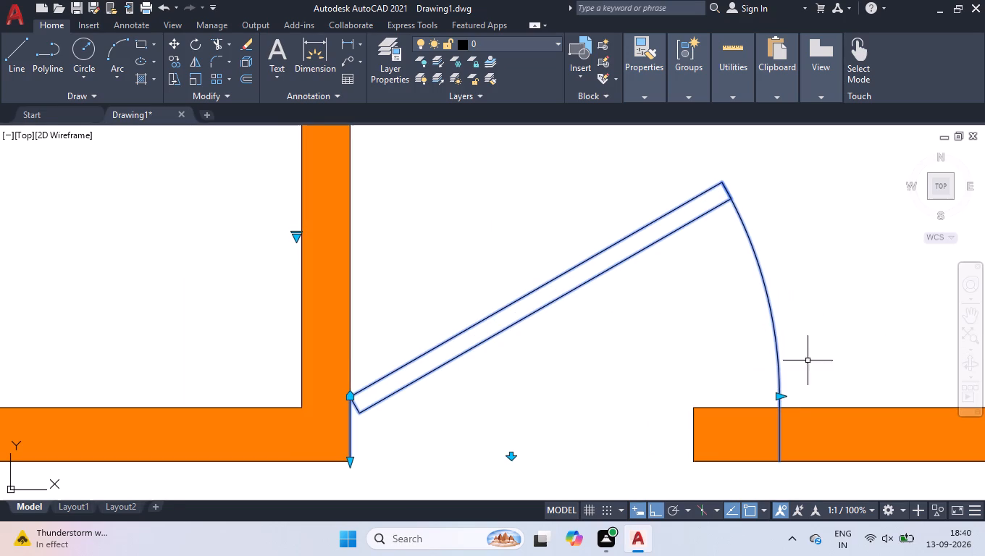
click(781, 396)
click(702, 388)
right_click(702, 388)
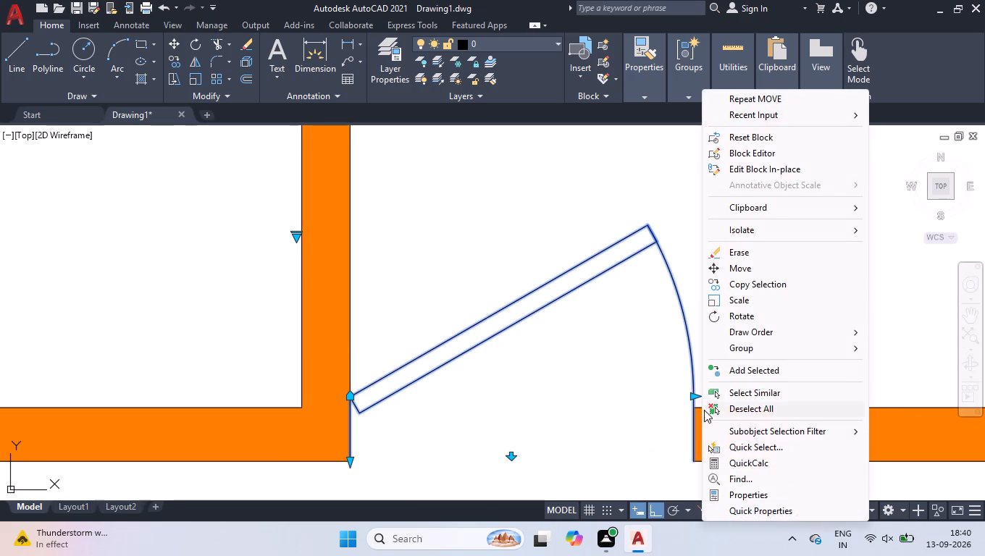
click(724, 409)
Rotate the upper spare door nearest the plan a quarter turn clockwise about its lower hinge endpoint.
scroll(547, 256, down, 3)
scroll(625, 353, down, 2)
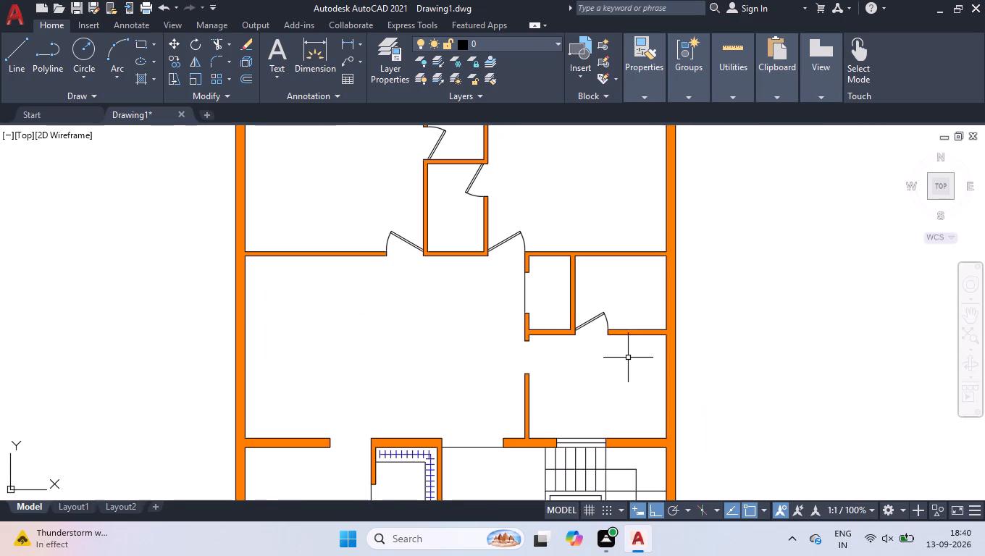
scroll(632, 352, down, 1)
click(162, 228)
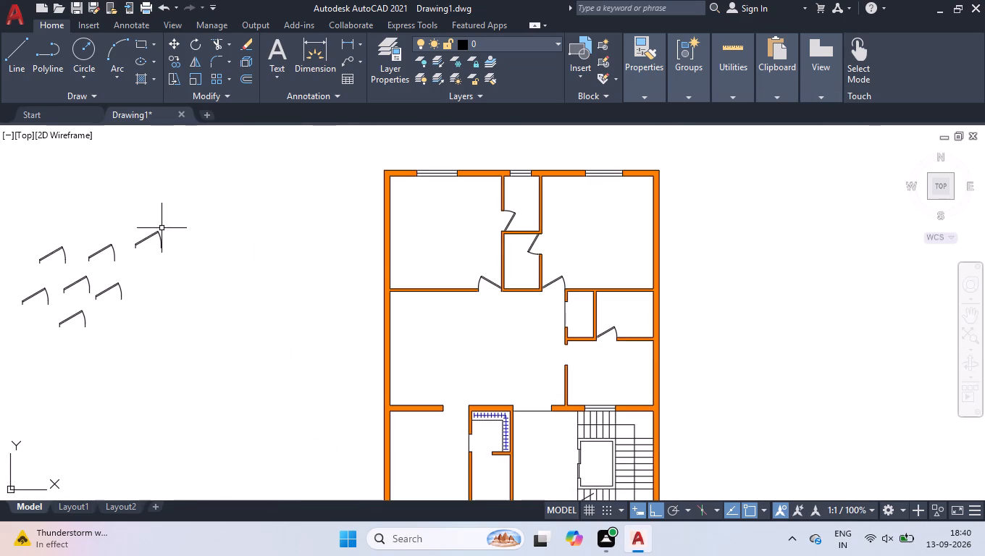
click(141, 251)
text(RO)
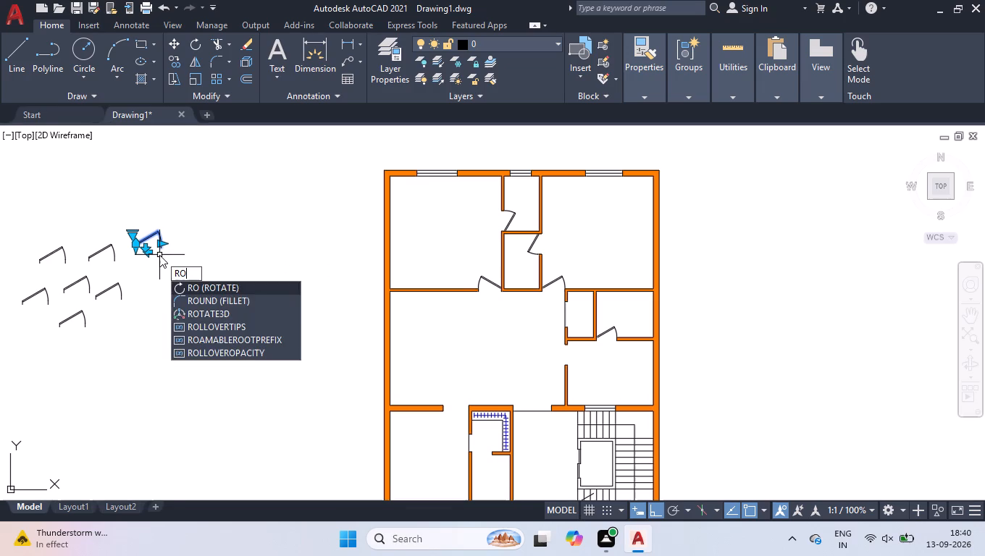
key(Return)
scroll(159, 255, up, 2)
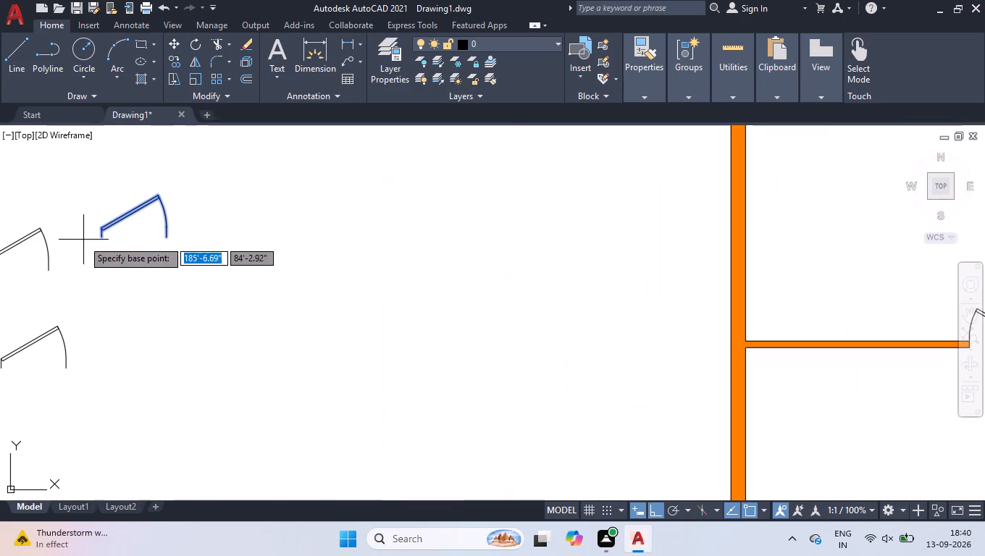
click(101, 238)
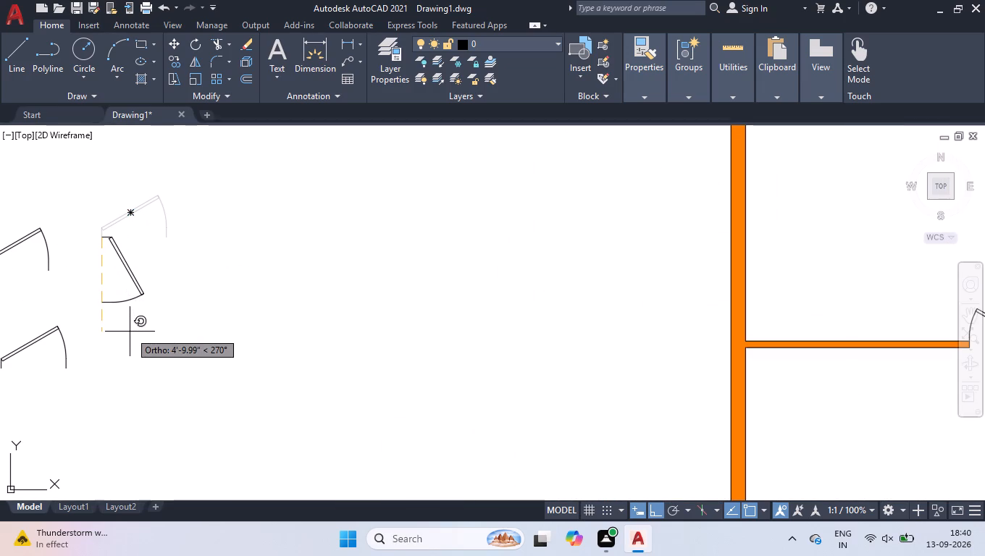
click(130, 332)
Move the rotated door from its hinge endpoint to the wall end above the opening between the large central room and the room above the stairs.
click(146, 305)
click(120, 276)
key(m)
key(Return)
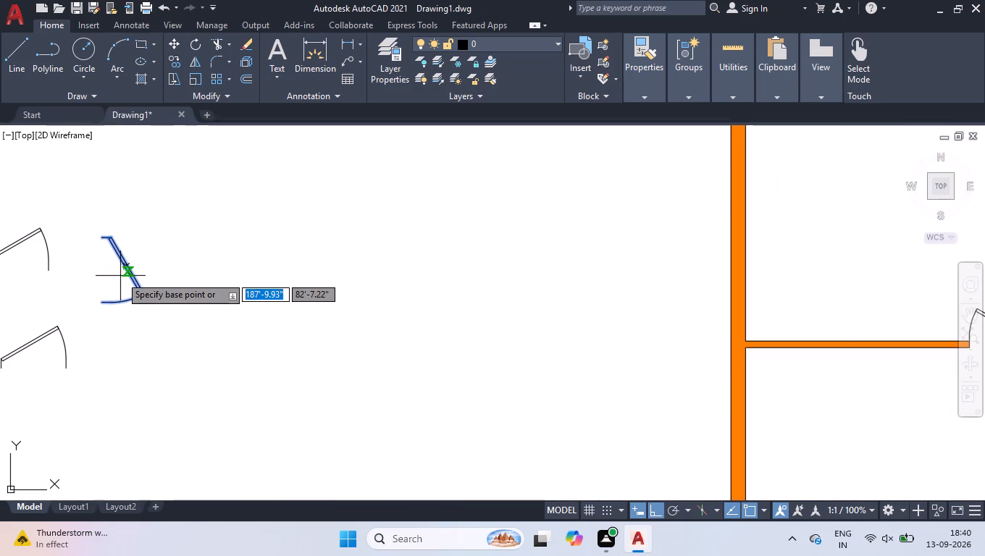
scroll(77, 277, up, 2)
scroll(125, 161, up, 2)
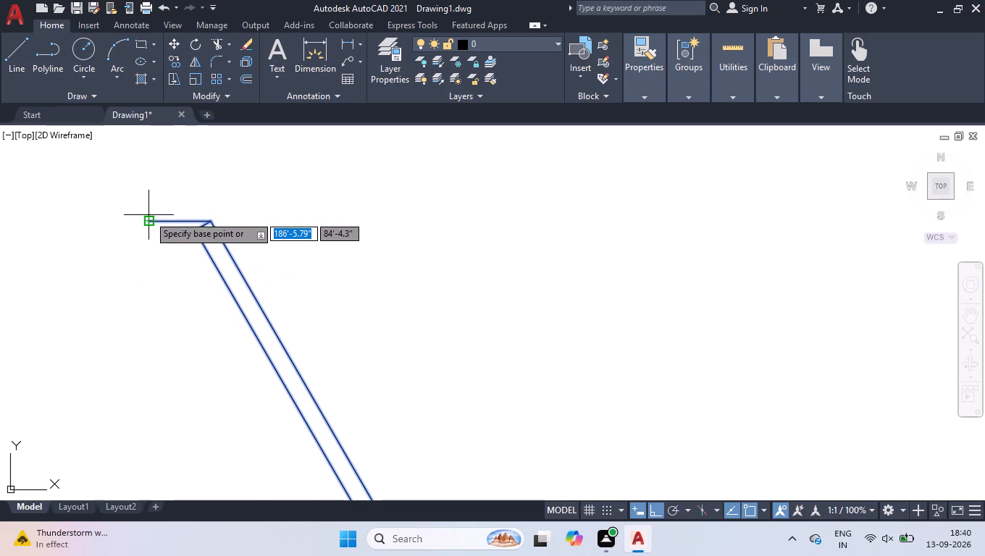
click(148, 218)
scroll(148, 215, down, 3)
scroll(280, 219, down, 3)
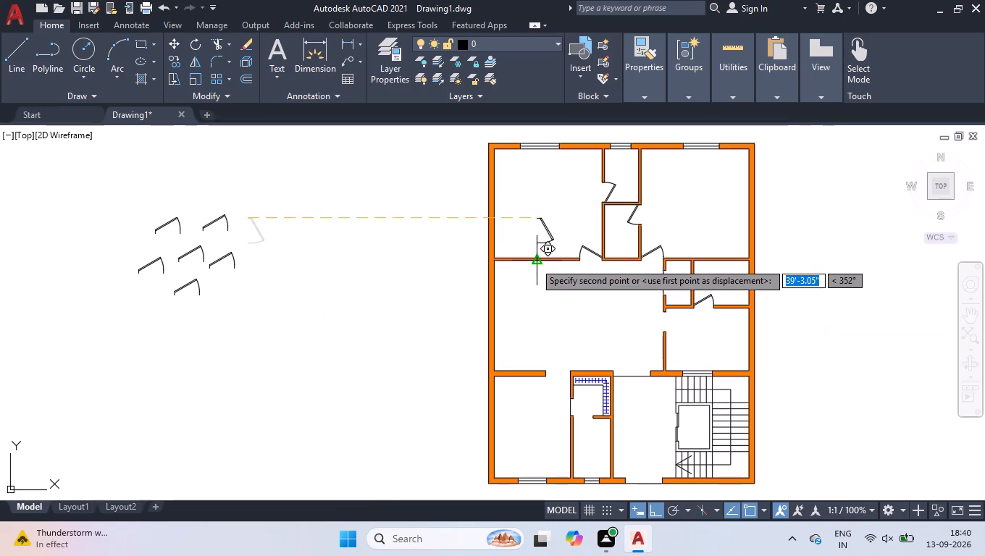
scroll(668, 317, up, 3)
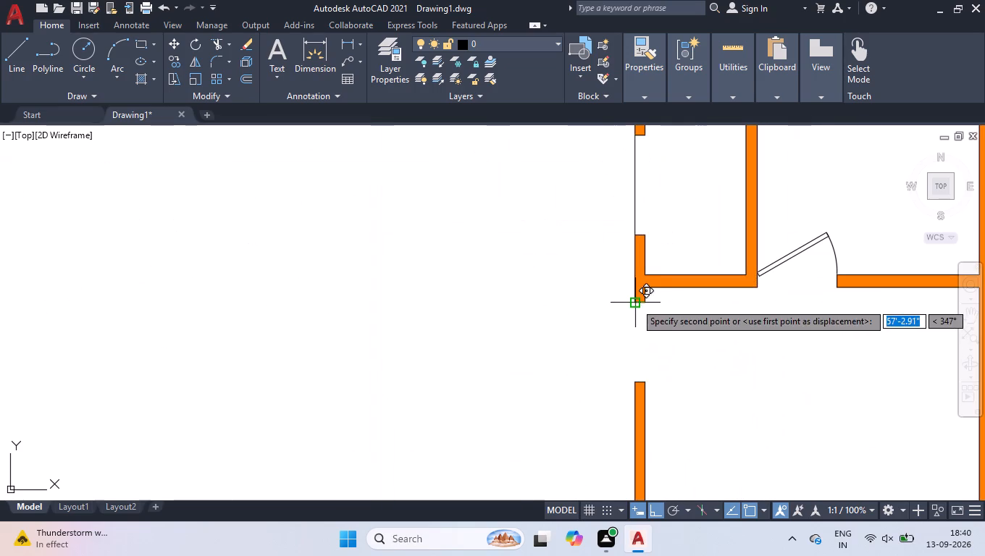
click(631, 303)
Shorten the door of the room above the stairs so it ends at the wall end below the opening, and deselect it.
drag(673, 420, 665, 412)
click(660, 380)
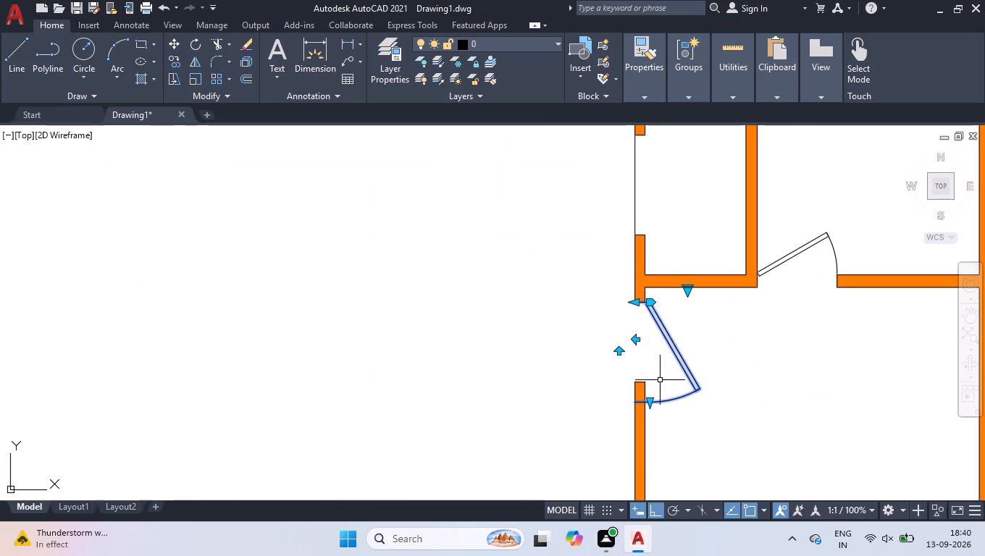
scroll(661, 411, up, 4)
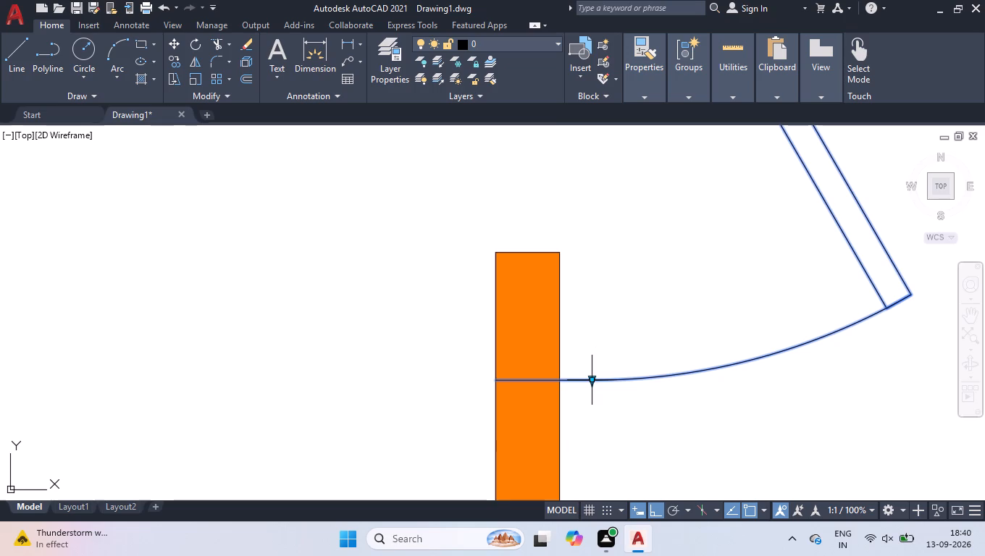
click(591, 379)
click(582, 266)
right_click(582, 266)
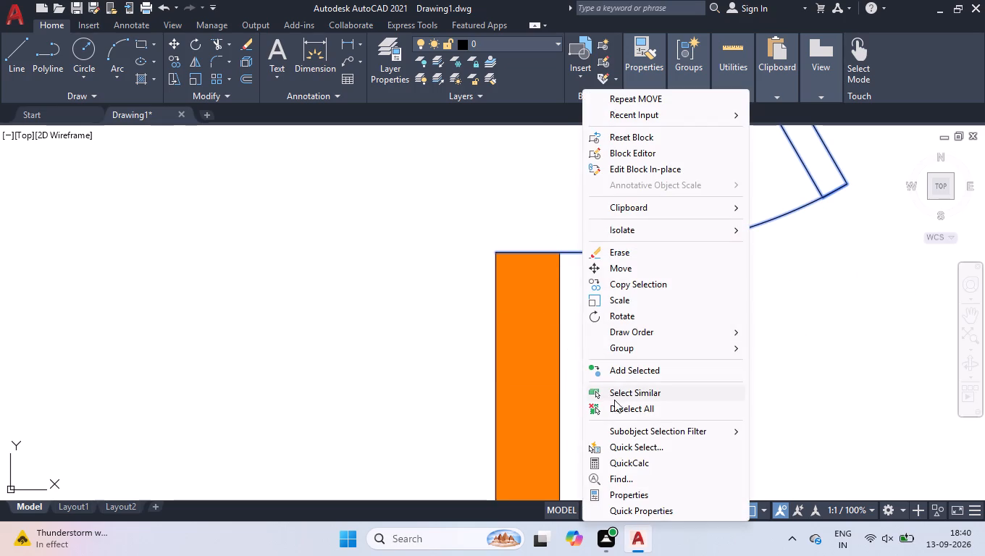
click(615, 405)
Move the spare door nearest the plan from its hinge endpoint to the lower wall corner at the opening between the central room and stair lobby.
scroll(490, 248, down, 4)
scroll(616, 298, down, 2)
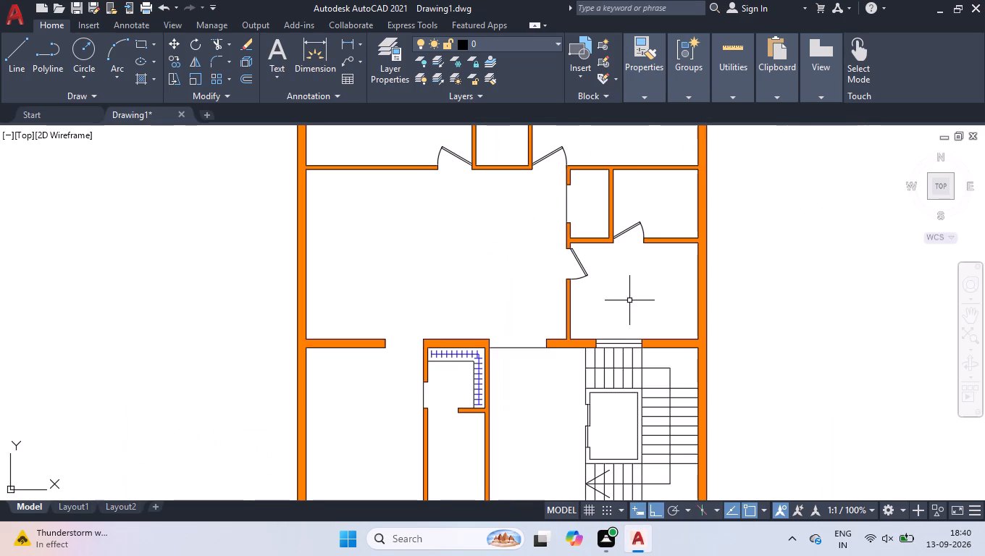
scroll(614, 285, down, 1)
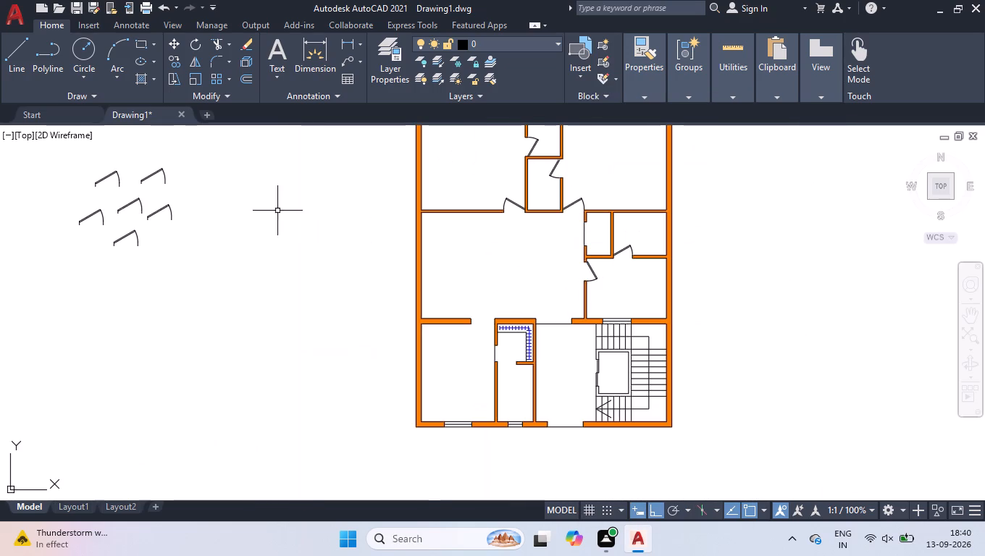
click(173, 199)
click(167, 222)
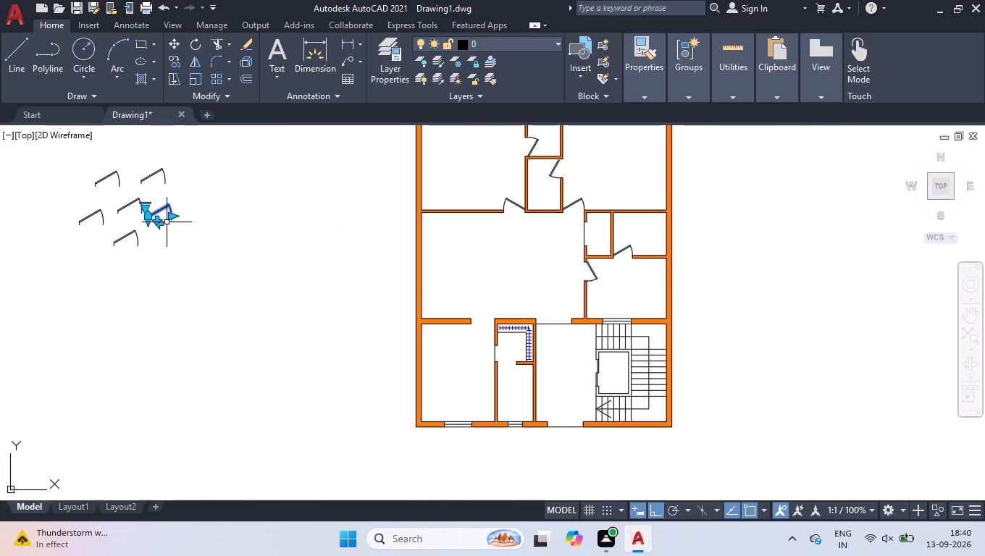
key(m)
key(Return)
scroll(165, 224, up, 1)
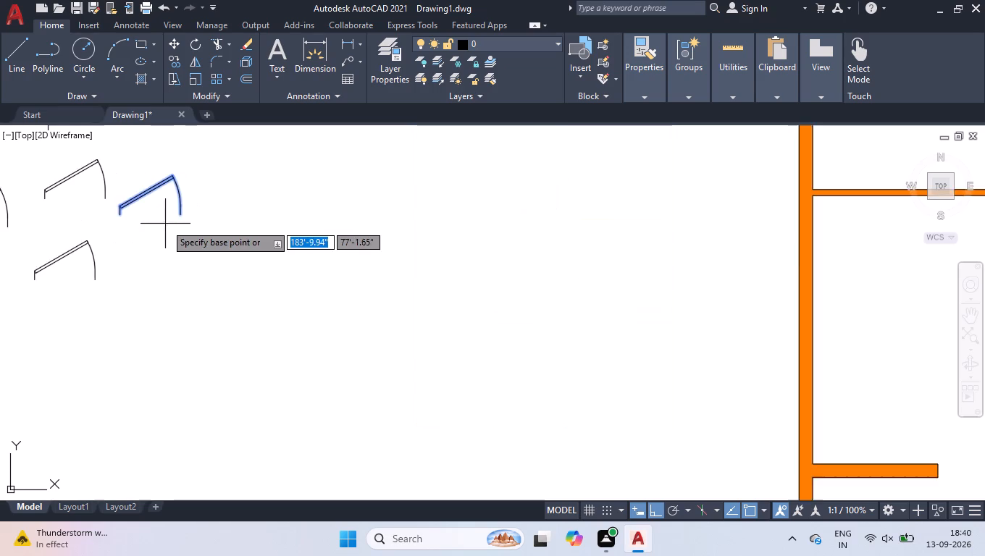
scroll(165, 224, up, 2)
scroll(88, 230, up, 2)
click(98, 174)
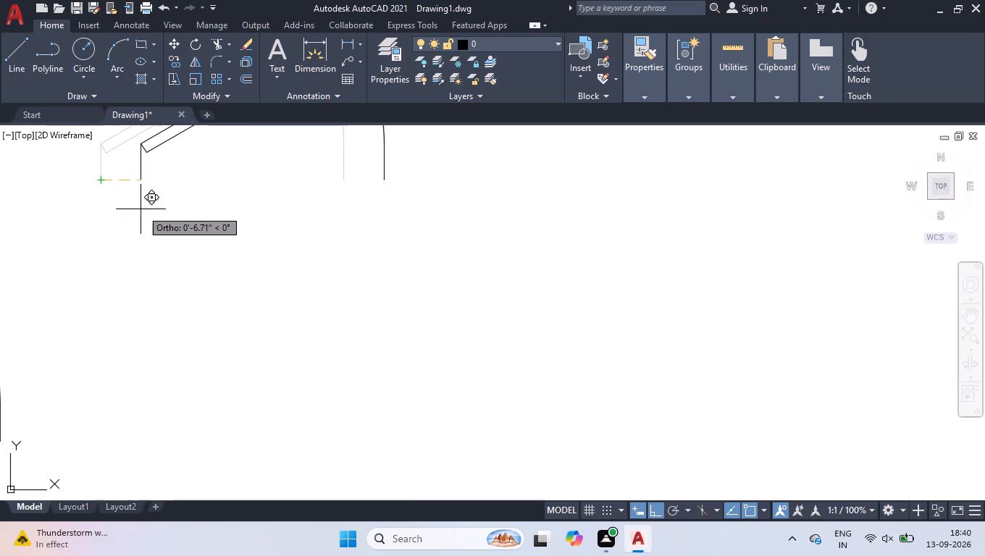
scroll(144, 203, down, 4)
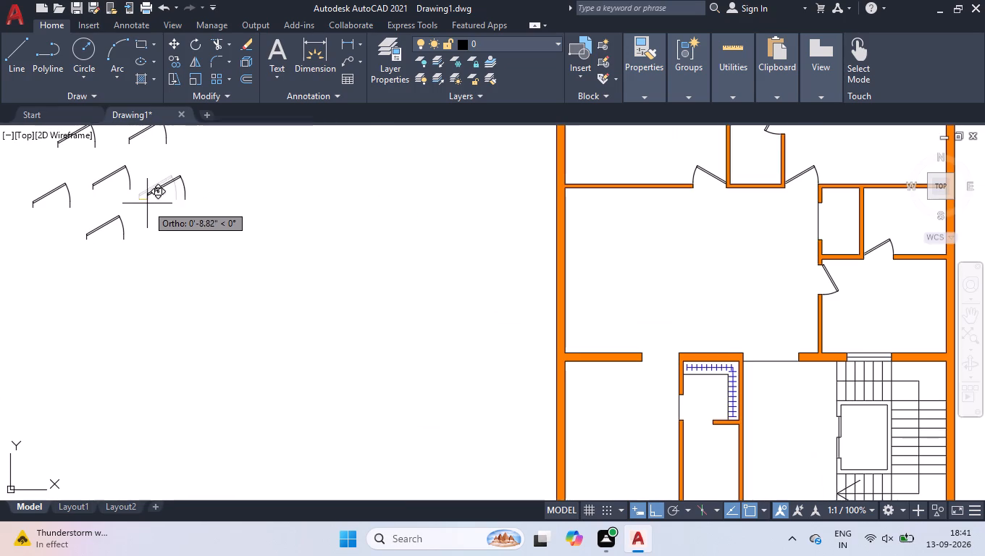
scroll(307, 295, down, 1)
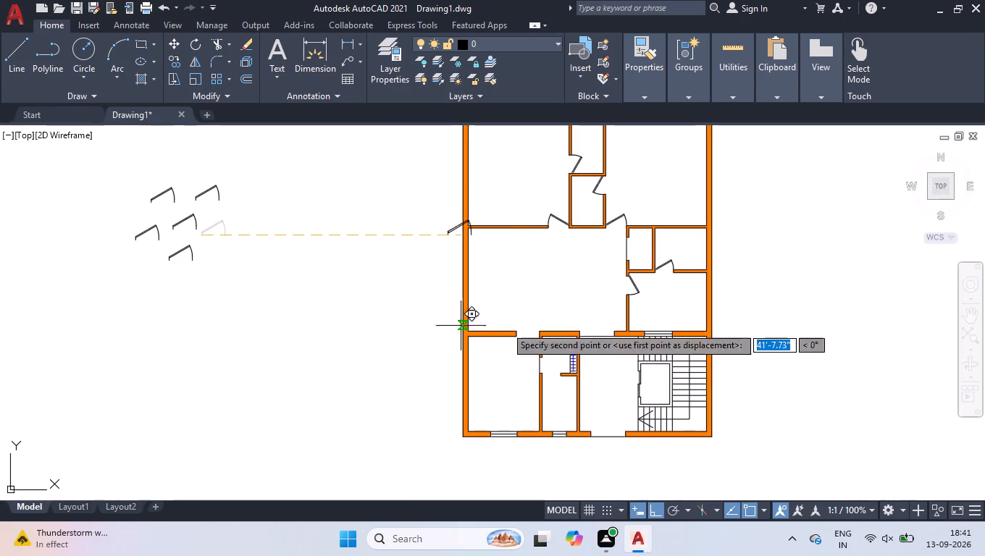
scroll(611, 342, up, 3)
click(474, 325)
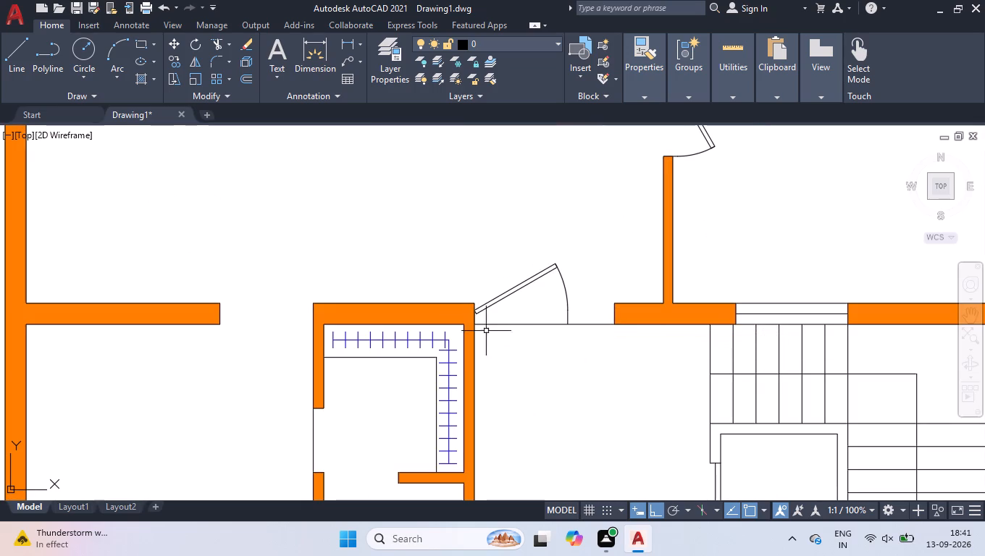
Flip the lowest spare door beside the plan horizontally so its hinge lies on the side facing the plan.
scroll(481, 308, up, 3)
scroll(419, 248, down, 4)
scroll(427, 313, down, 3)
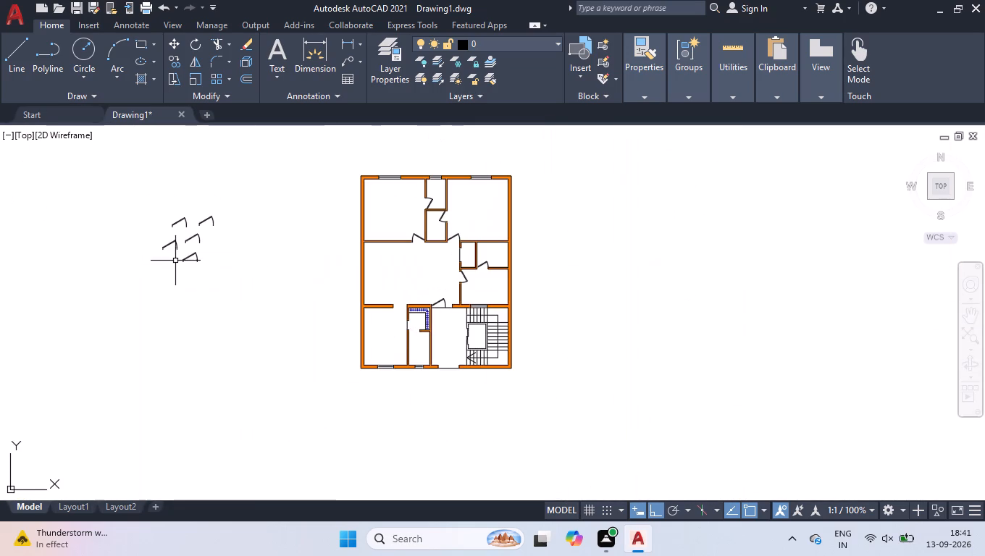
click(193, 259)
click(181, 252)
scroll(181, 252, up, 3)
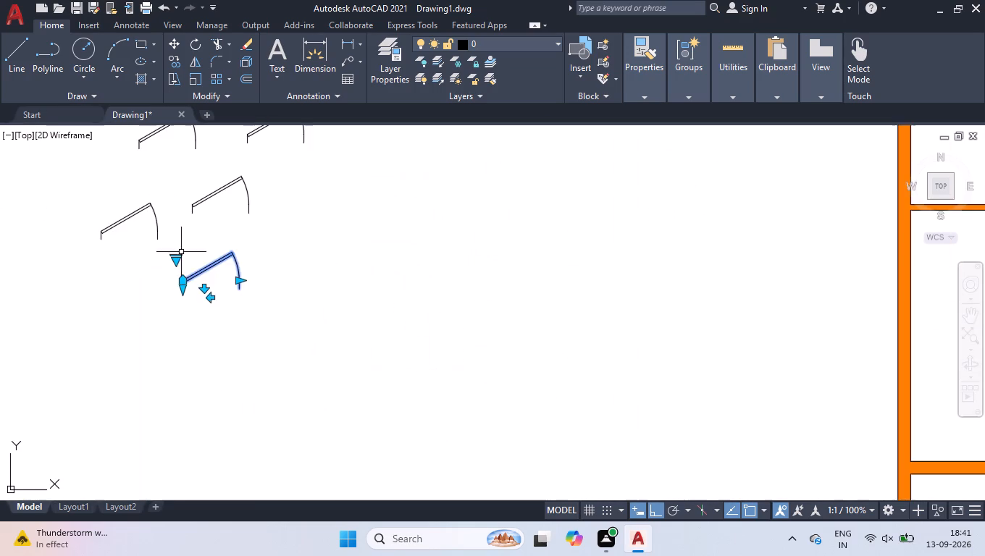
scroll(198, 277, up, 2)
click(227, 334)
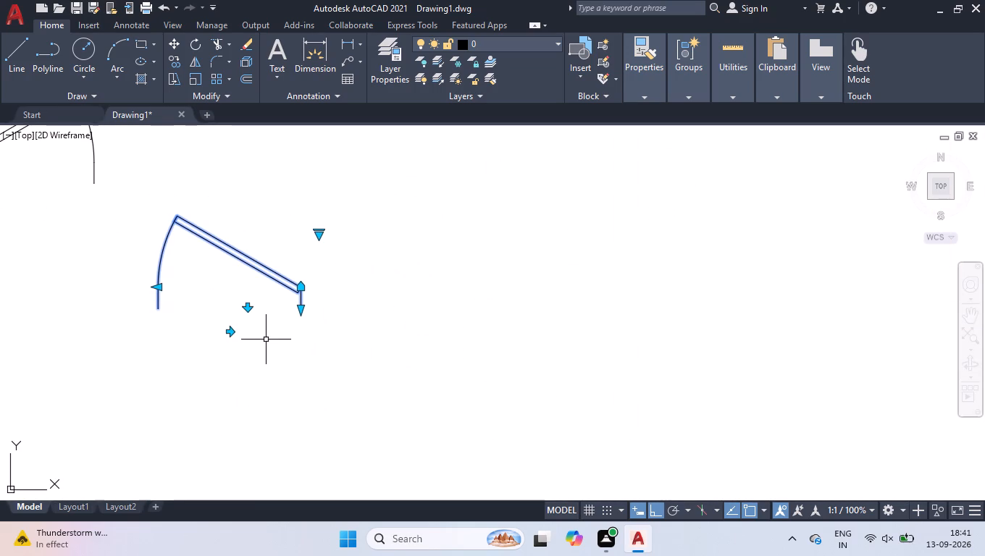
Move the flipped door from its hinge-side endpoint to the free lower wall corner at the opening between central room and stair lobby.
key(m)
key(Return)
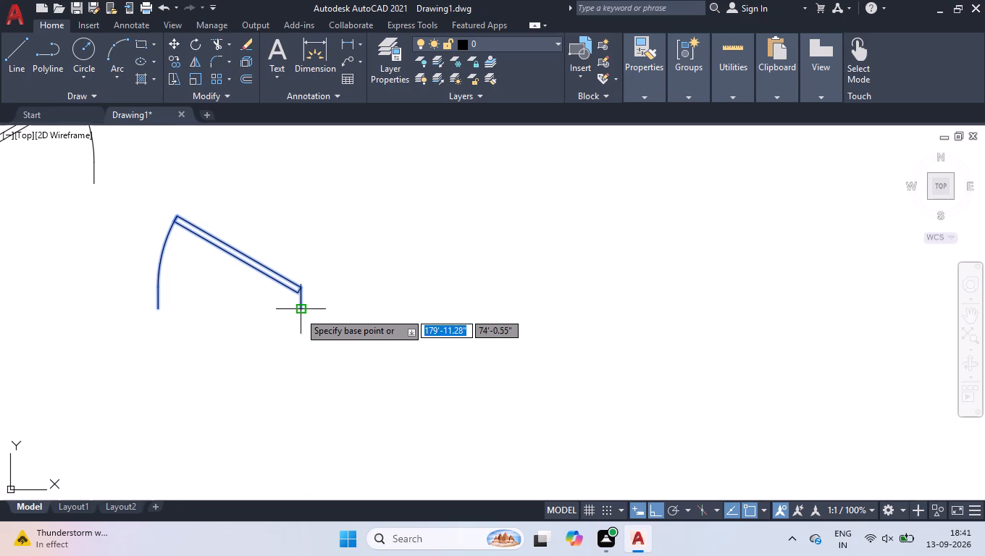
click(299, 312)
scroll(301, 313, down, 4)
scroll(361, 319, down, 3)
scroll(501, 350, up, 6)
click(491, 321)
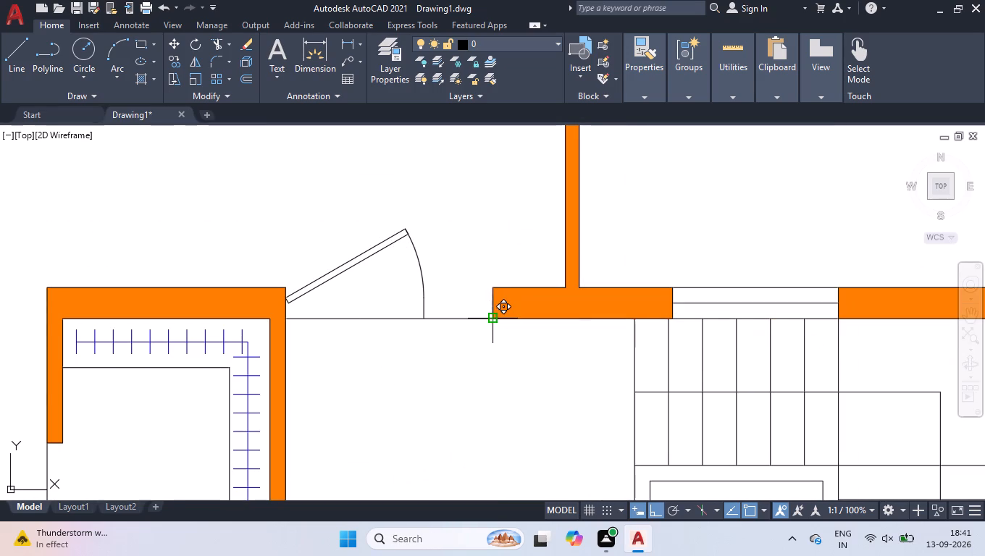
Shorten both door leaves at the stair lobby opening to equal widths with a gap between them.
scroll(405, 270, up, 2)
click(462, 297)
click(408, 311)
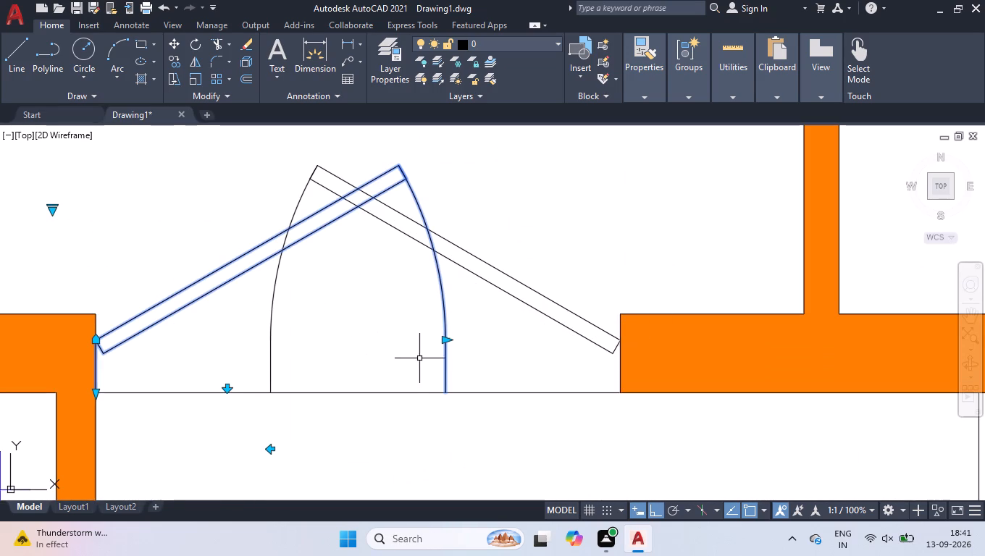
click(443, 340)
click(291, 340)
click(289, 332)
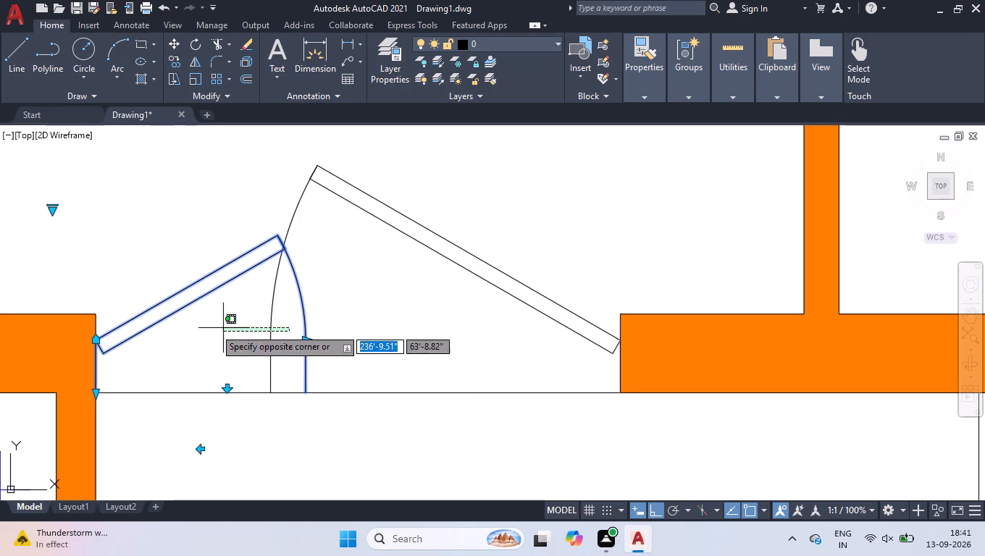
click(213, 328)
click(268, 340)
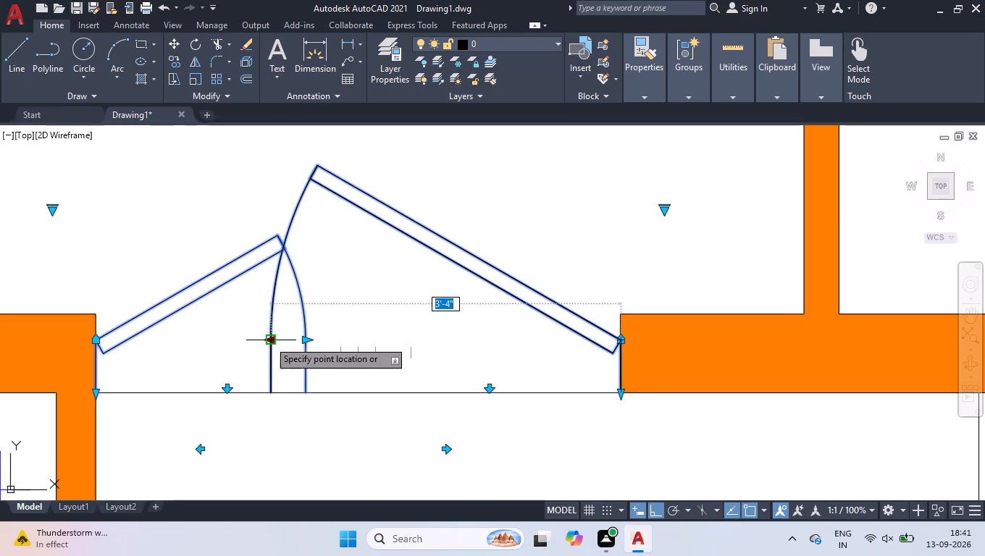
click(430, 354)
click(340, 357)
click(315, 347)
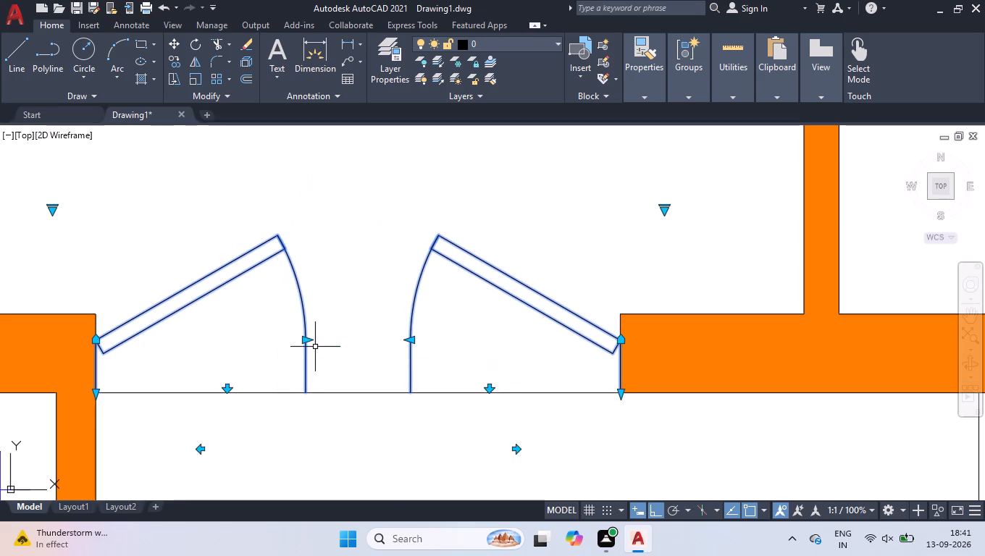
Set both leaves of the stair lobby double door to 2'-6" so they meet mid-opening, and deselect them.
click(303, 342)
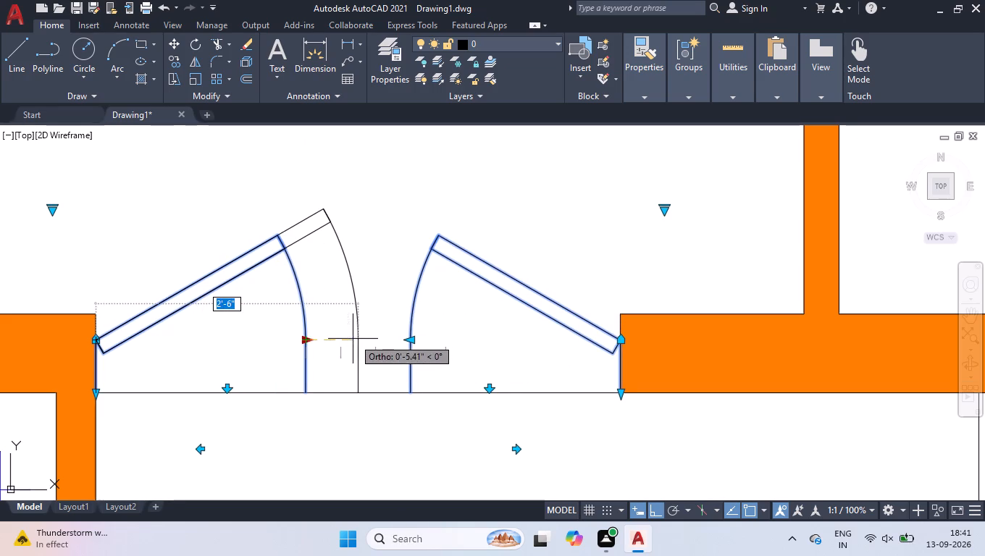
click(354, 338)
click(411, 341)
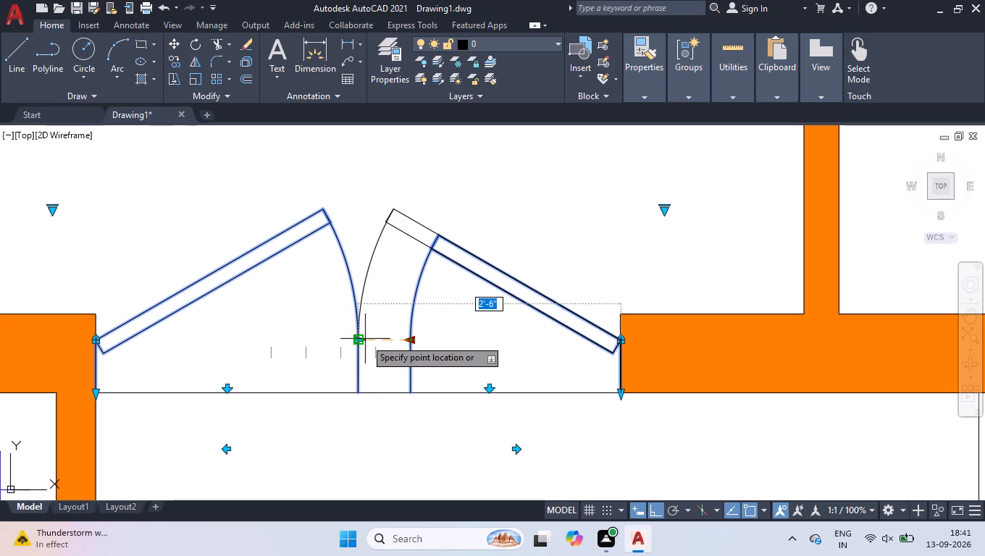
click(359, 341)
right_click(364, 343)
right_click(362, 346)
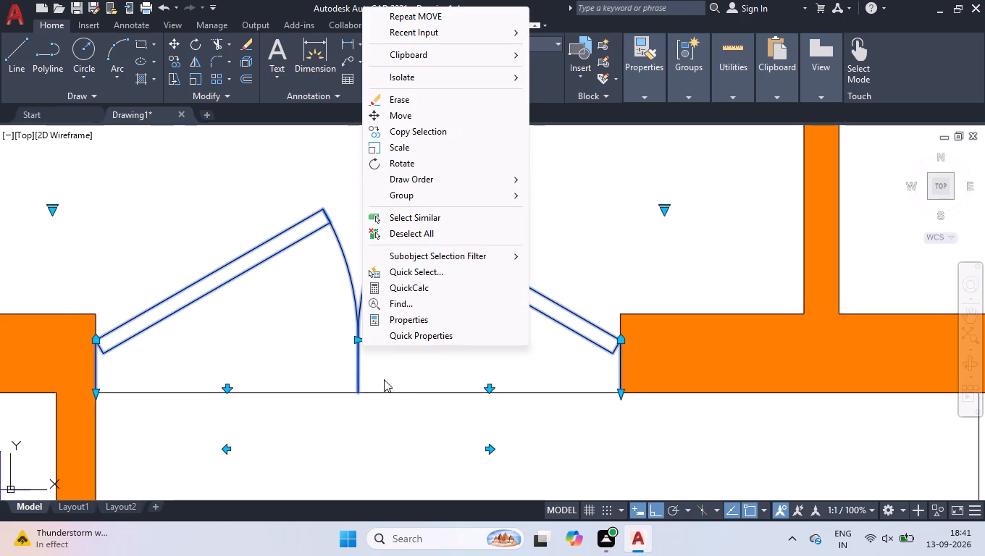
click(376, 234)
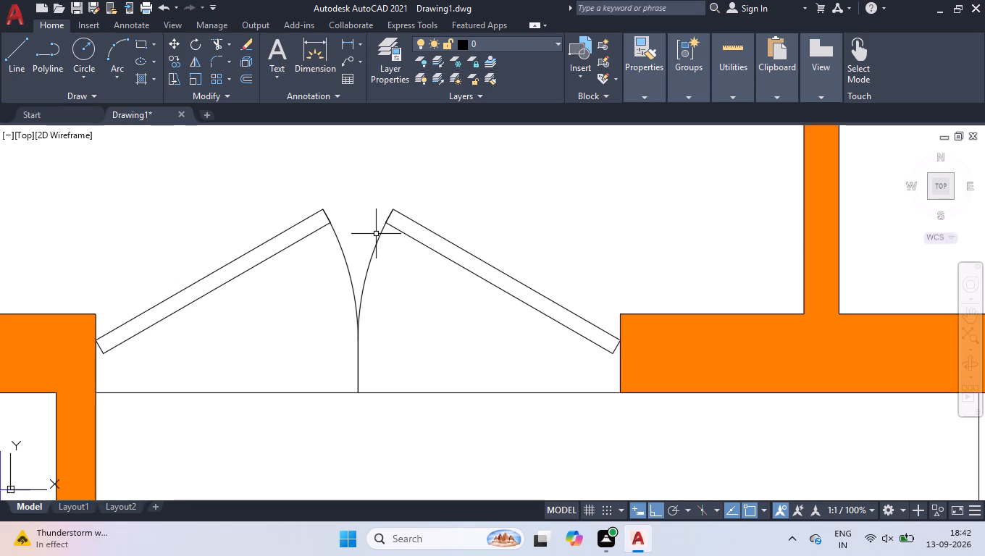
Rotate the lower spare door nearest the plan 180° about its hinge-side endpoint.
scroll(417, 48, down, 3)
scroll(495, 342, down, 4)
scroll(478, 277, down, 1)
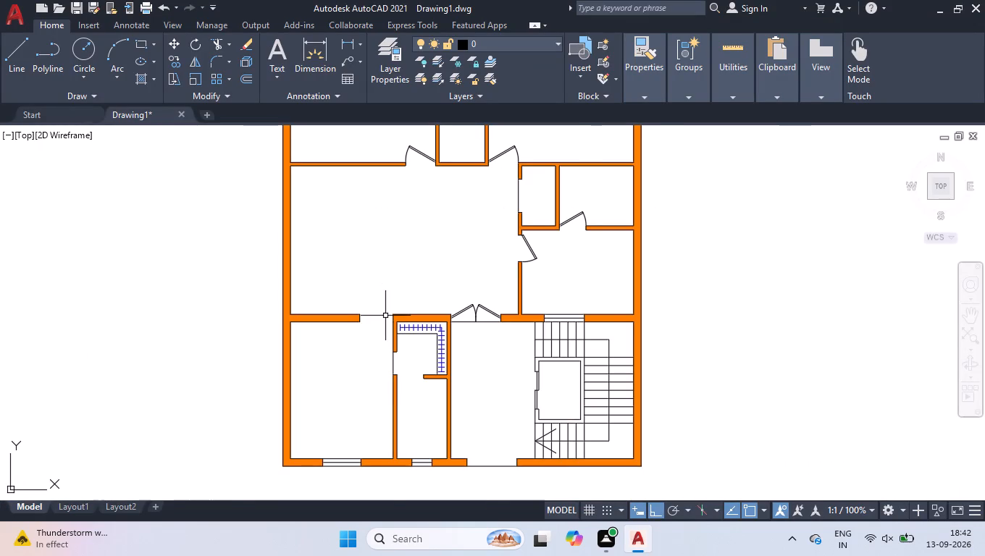
scroll(385, 317, up, 2)
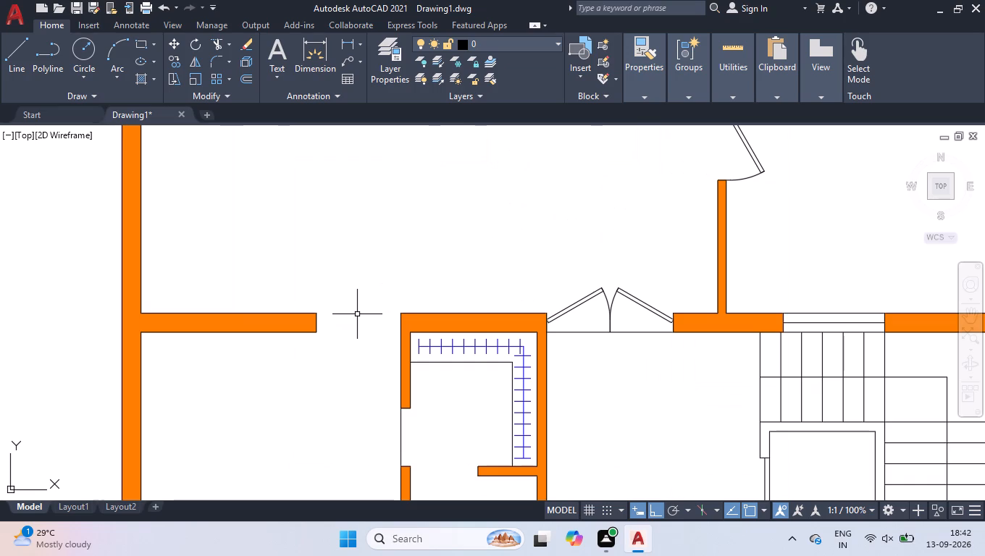
scroll(359, 313, down, 3)
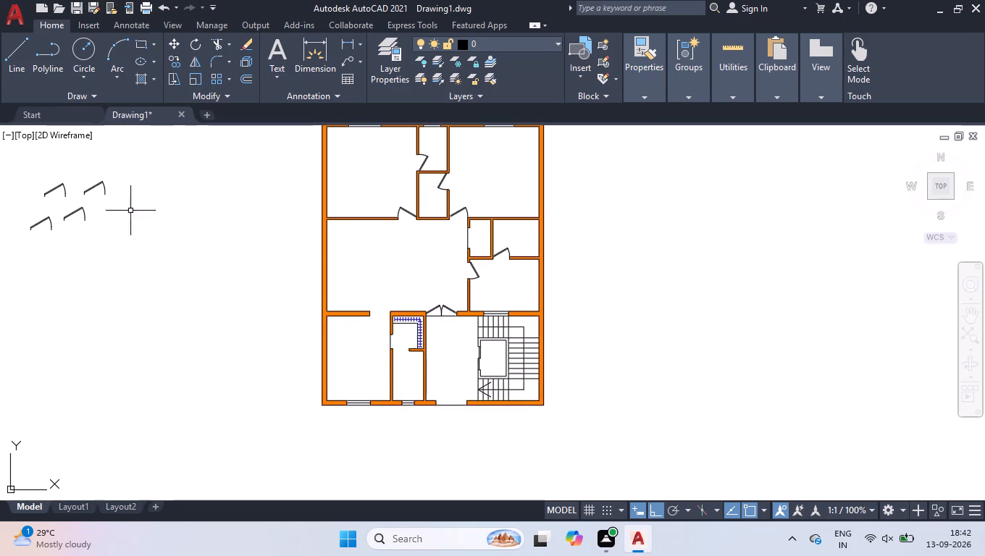
click(83, 206)
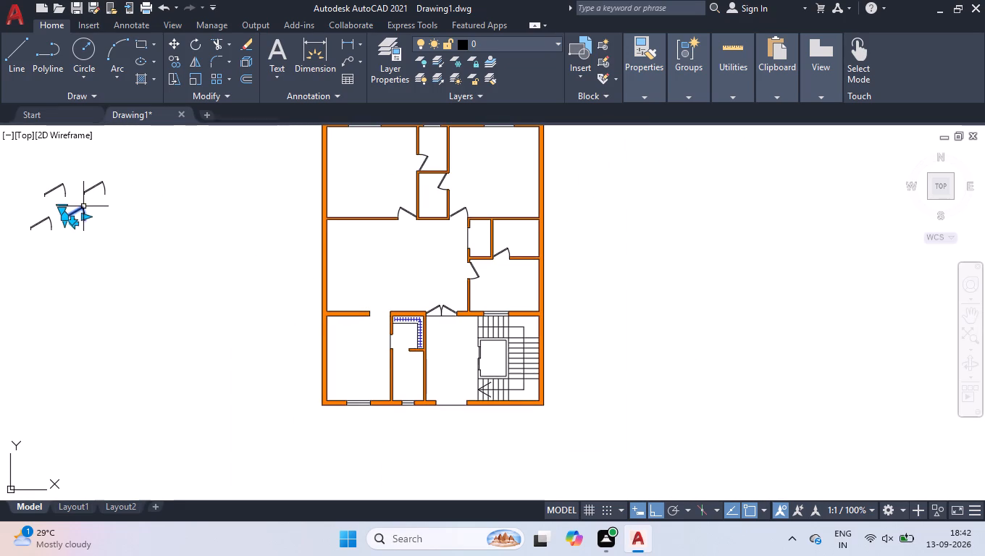
scroll(58, 211, up, 4)
text(RO)
key(Return)
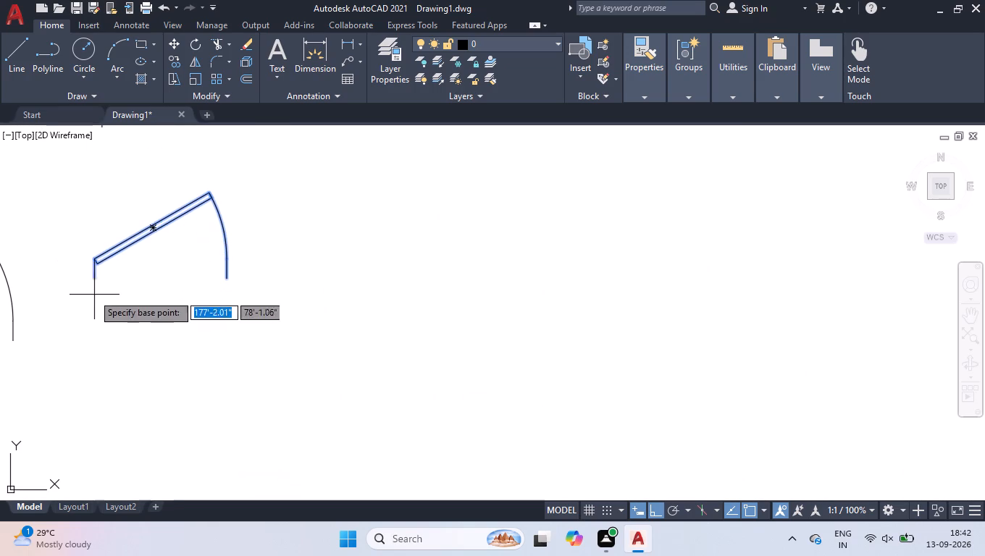
click(92, 281)
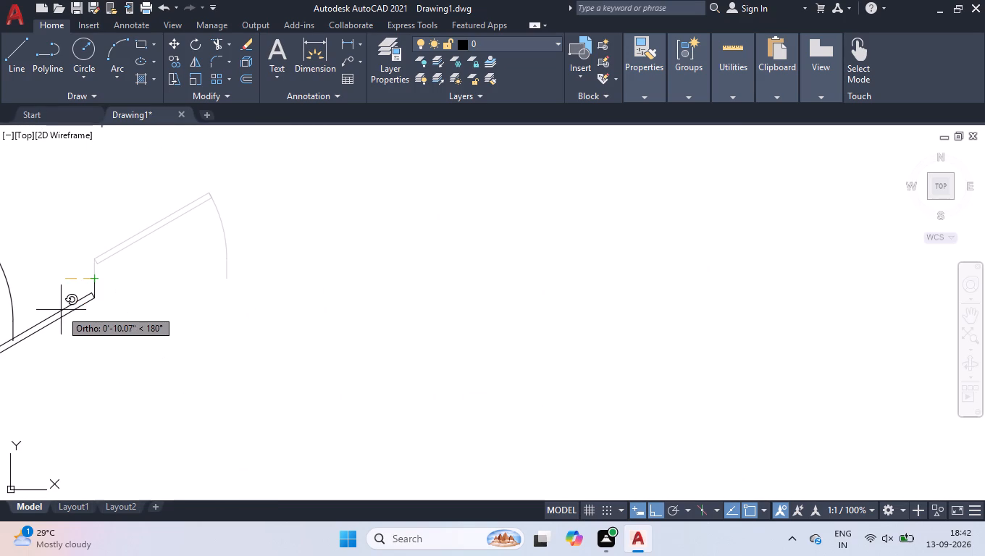
click(61, 309)
Move the rotated door from its hinge-side endpoint to the upper wall corner beside the wardrobe room, at the lower-left room's opening.
click(88, 316)
click(67, 290)
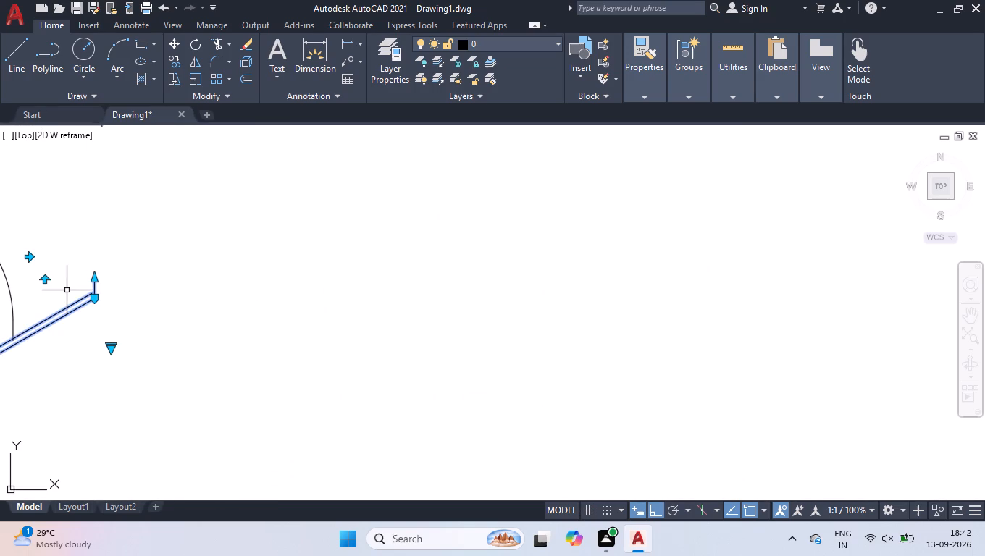
key(m)
key(Return)
scroll(57, 288, up, 3)
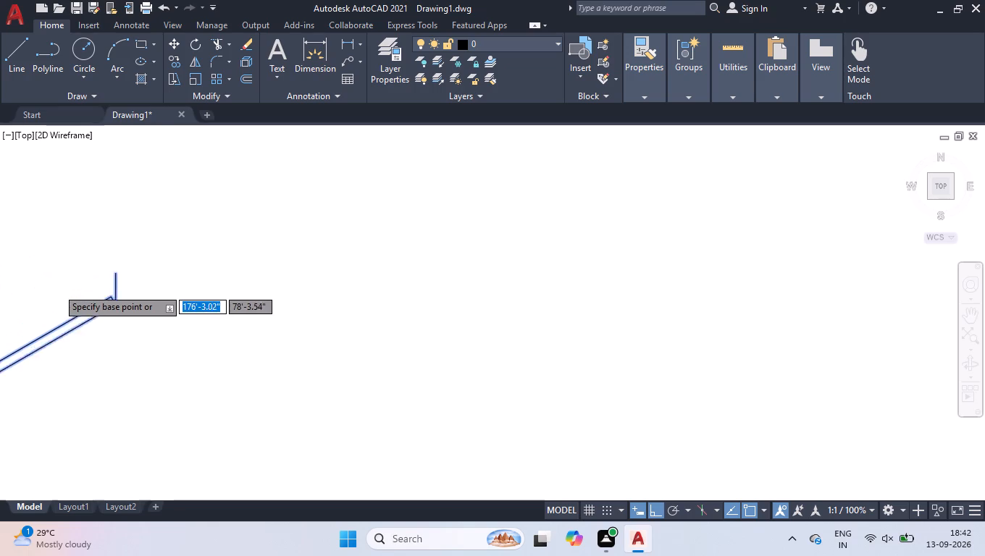
click(203, 248)
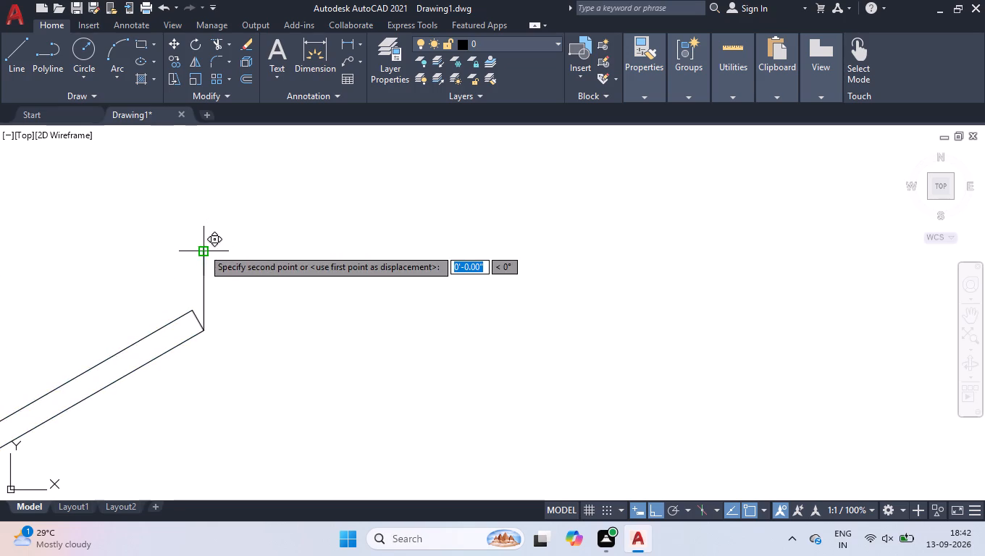
scroll(199, 256, down, 4)
scroll(371, 278, down, 4)
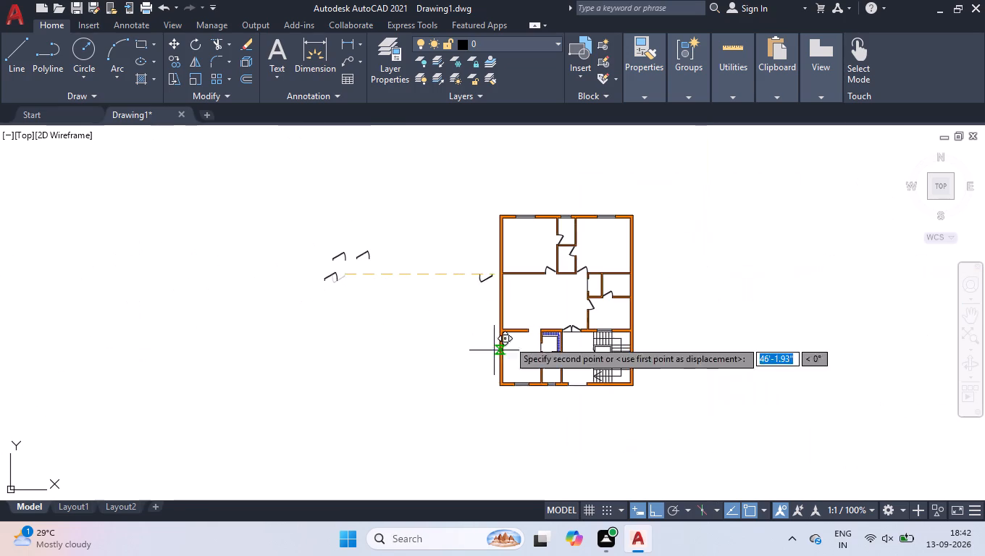
scroll(527, 329, up, 5)
click(590, 340)
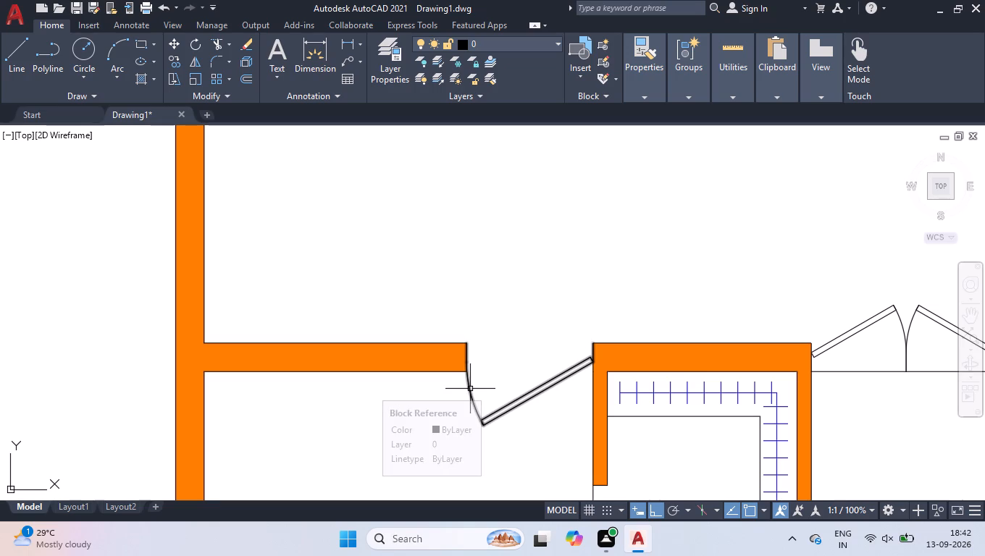
Rotate the upper spare door nearest the plan a quarter turn clockwise about its hinge-side endpoint.
scroll(556, 344, down, 3)
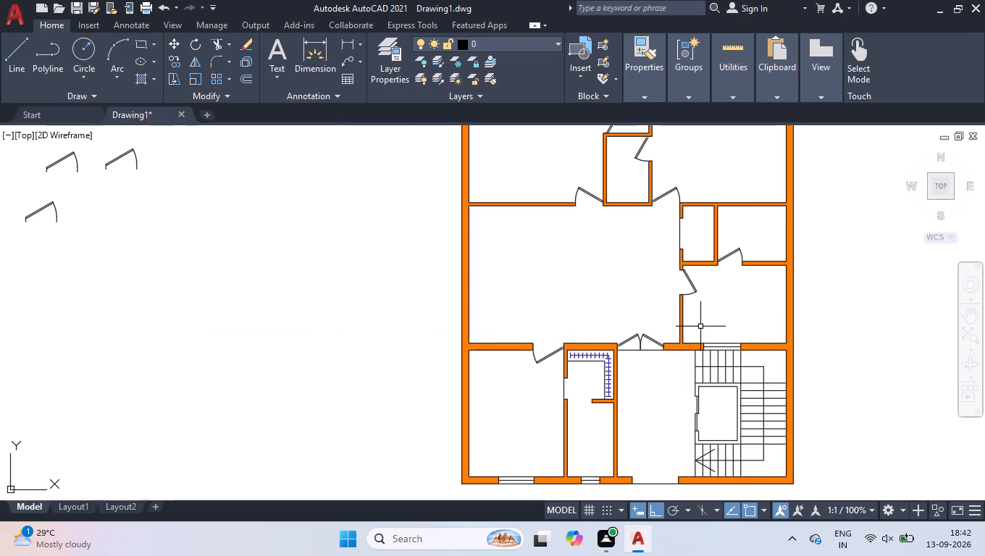
scroll(699, 352, down, 2)
scroll(487, 298, up, 2)
click(492, 243)
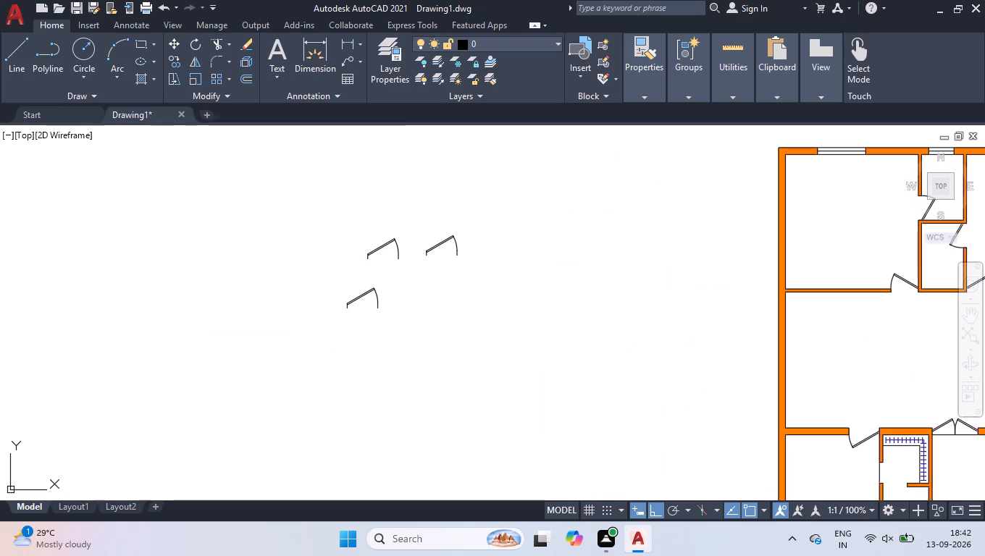
click(427, 253)
text(RO)
key(Return)
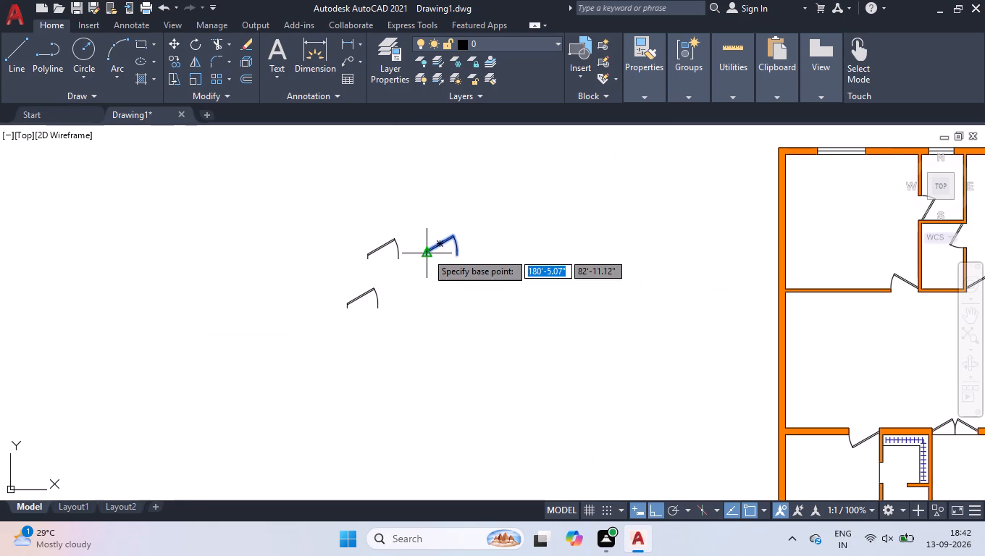
scroll(448, 196, up, 2)
scroll(465, 327, up, 1)
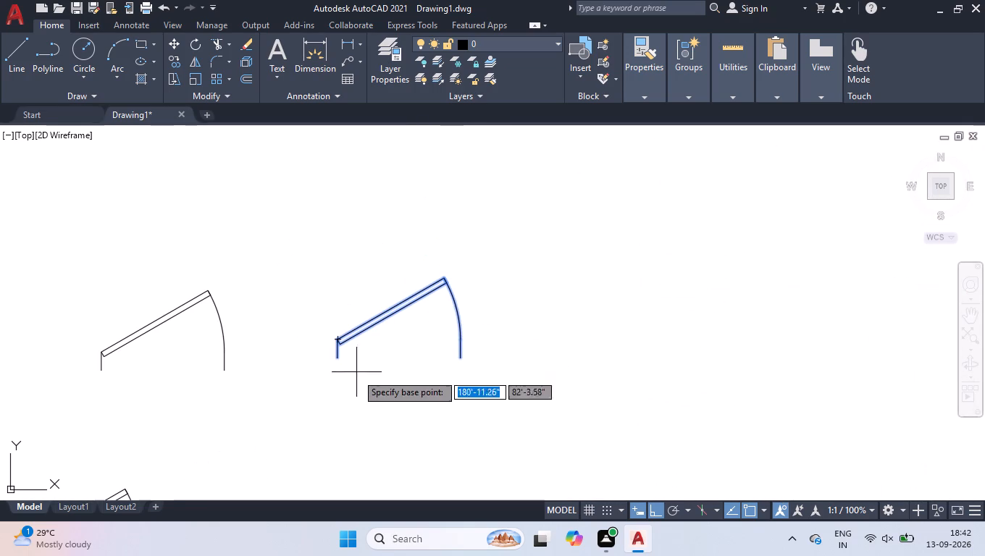
click(335, 361)
click(407, 451)
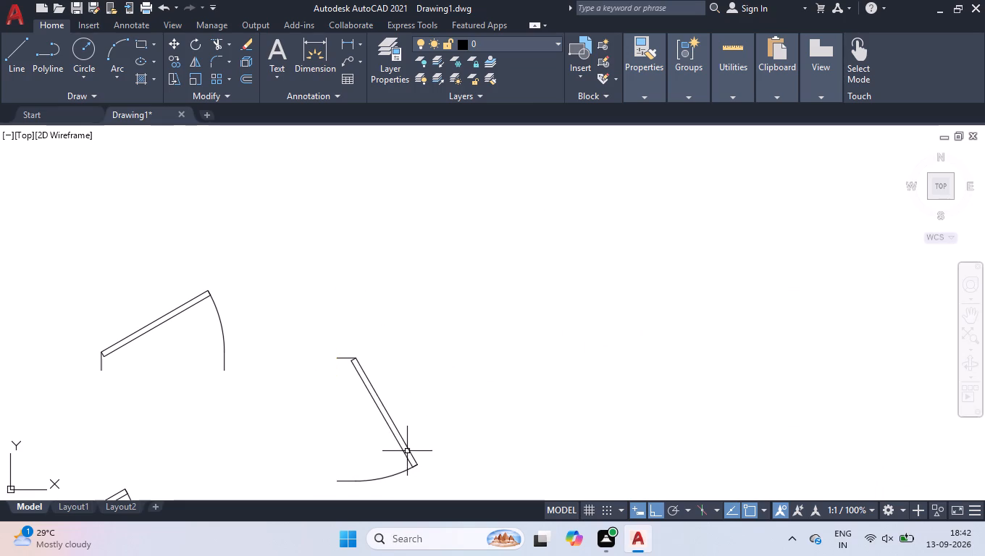
Move the rotated spare door about 1'-0" horizontally toward the plan.
click(406, 439)
key(m)
key(Return)
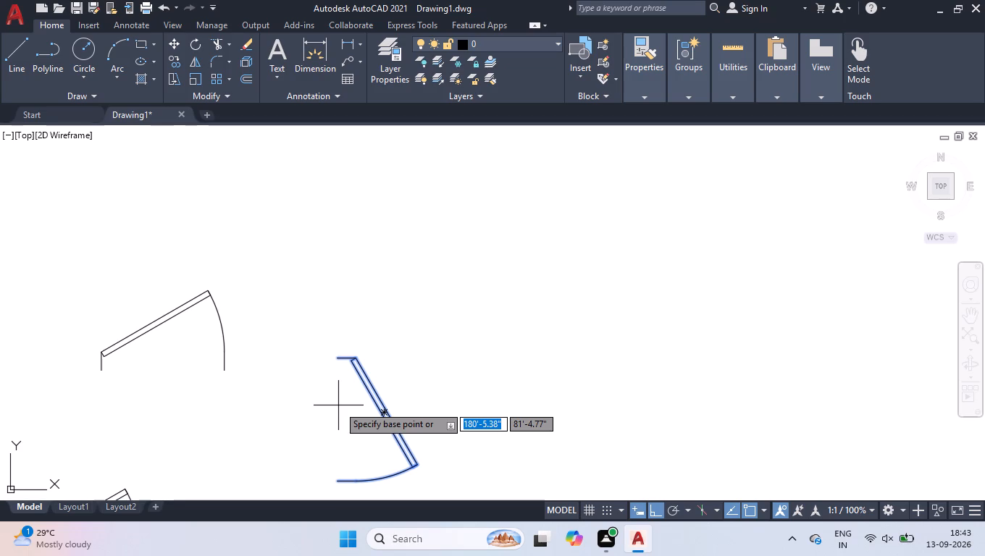
click(361, 403)
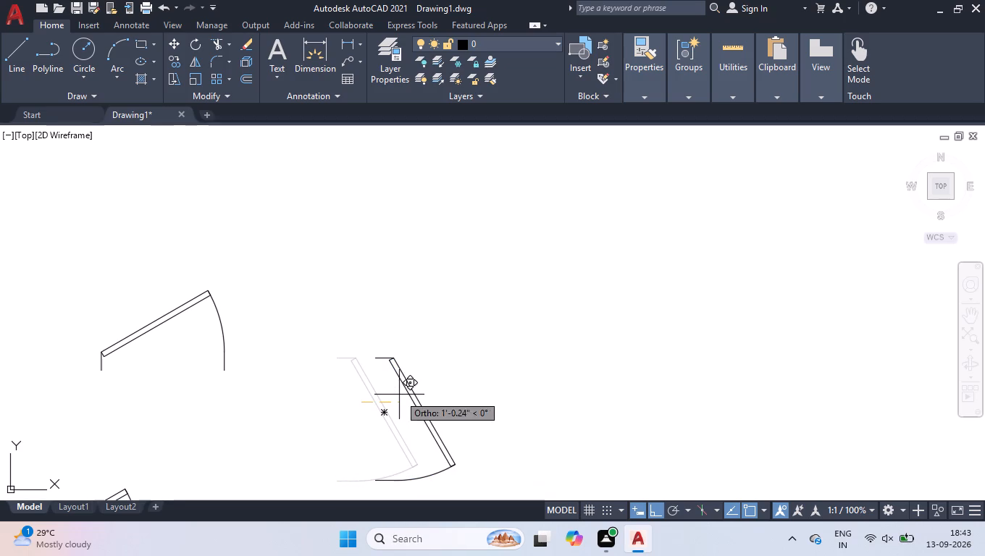
click(399, 395)
Flip the rotated spare door so its leaf swings toward the other spare doors.
drag(413, 366, 408, 374)
click(400, 387)
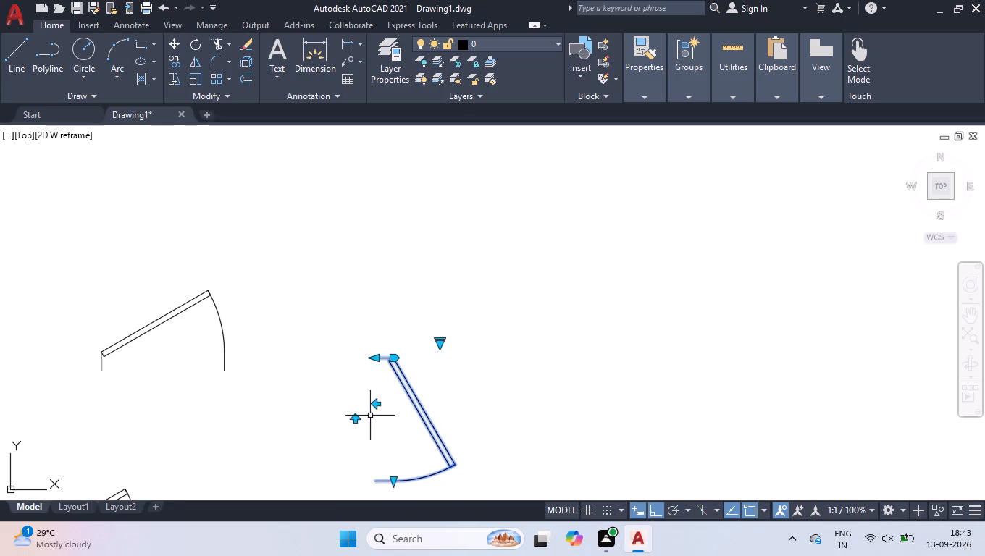
click(377, 405)
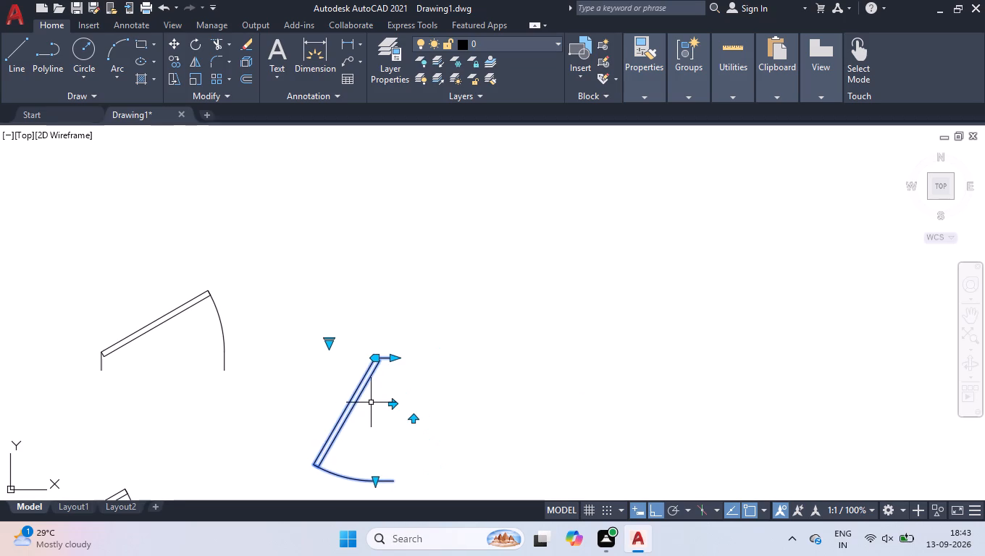
Rotate the flipped spare door a quarter turn counterclockwise about its hinge-side endpoint.
text(RO)
key(Return)
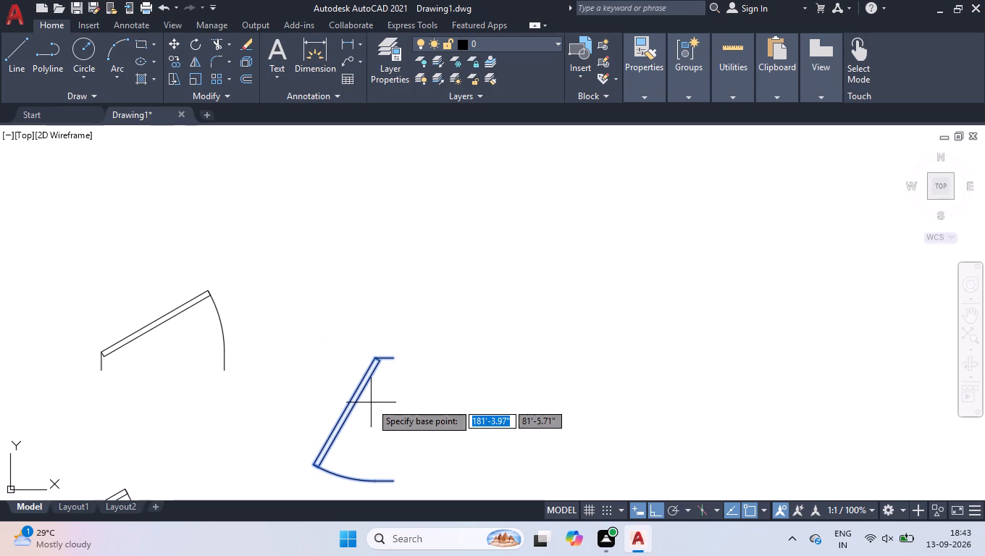
click(390, 361)
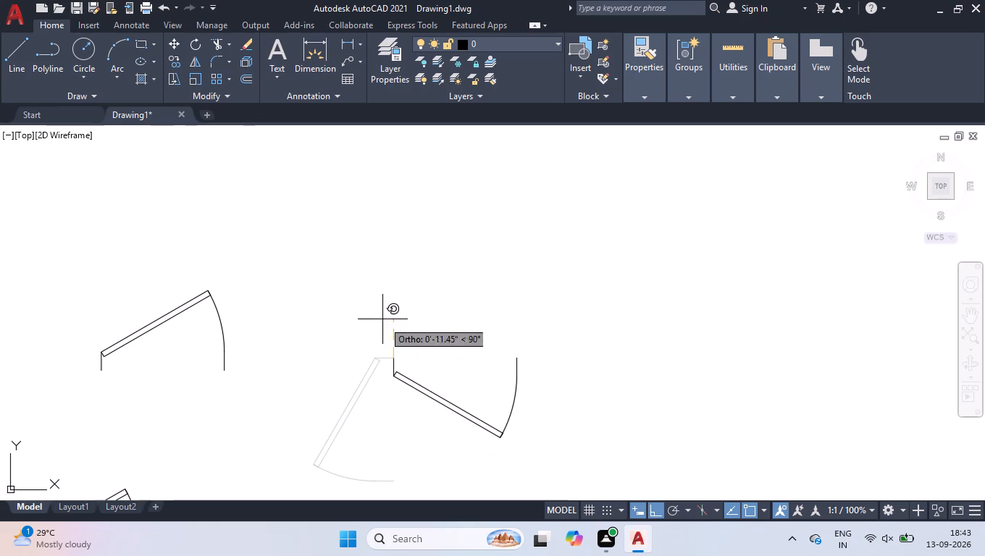
click(365, 287)
Move the rotated door from its hinge-side endpoint to the wall corner at the opening between the wardrobe room and the narrow room below.
drag(418, 358, 410, 378)
click(381, 422)
key(m)
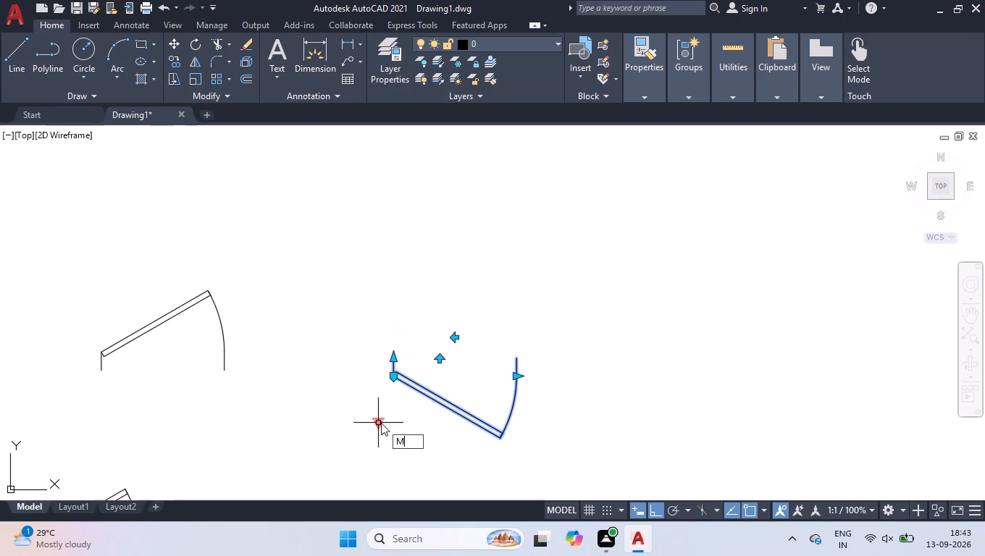
key(Return)
scroll(377, 416, up, 1)
click(403, 321)
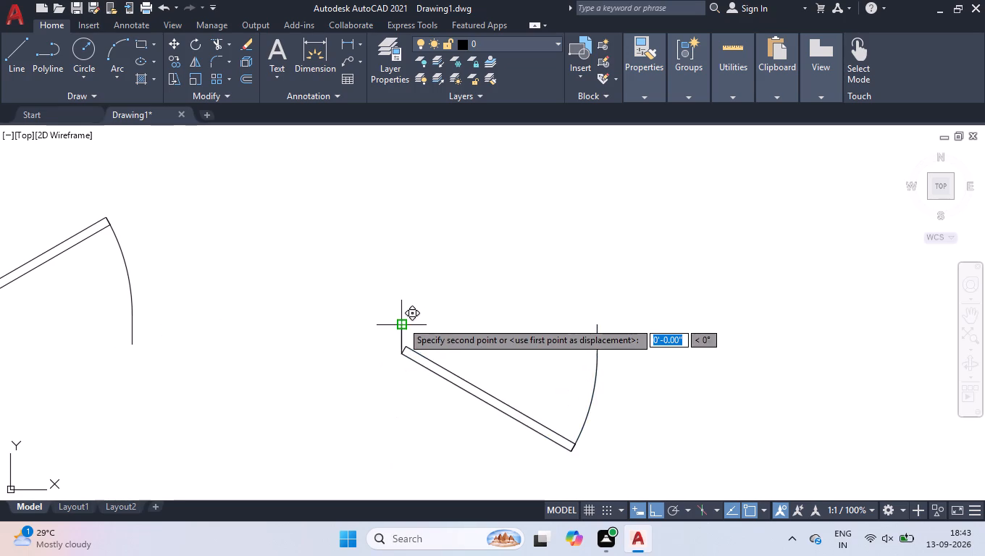
scroll(402, 322, down, 6)
scroll(584, 417, up, 6)
click(414, 298)
Resize the placed door's width so its swing side meets the end of the short wall below the wardrobe.
drag(632, 361, 619, 364)
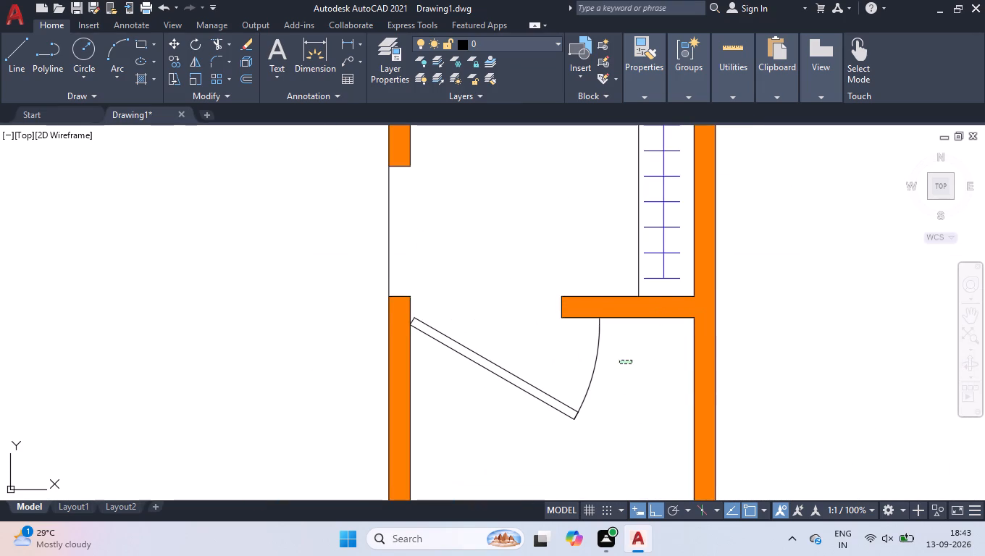
click(569, 360)
scroll(561, 311, up, 2)
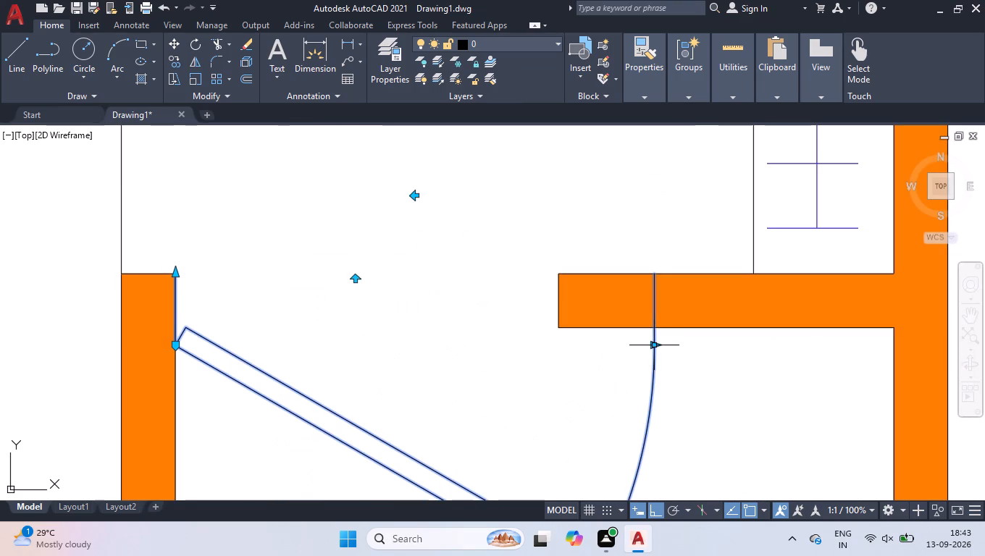
click(653, 343)
click(575, 349)
right_click(570, 347)
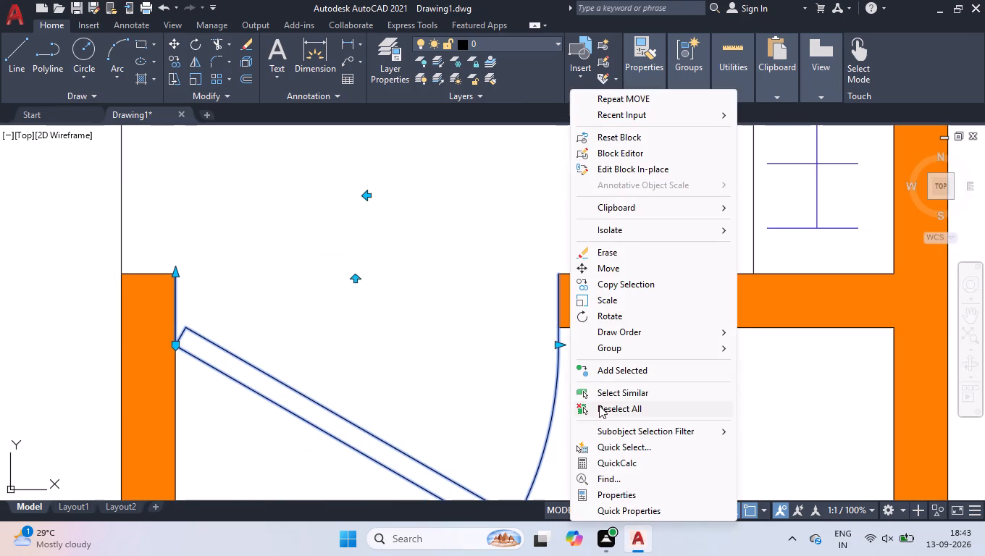
click(599, 405)
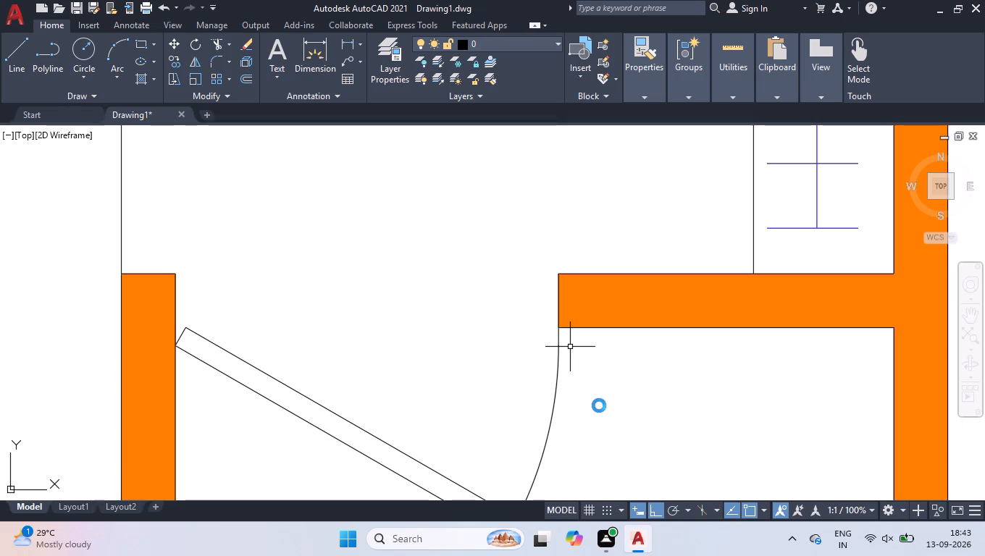
Delete the two remaining spare doors beside the floor plan.
scroll(424, 313, down, 2)
scroll(482, 365, down, 3)
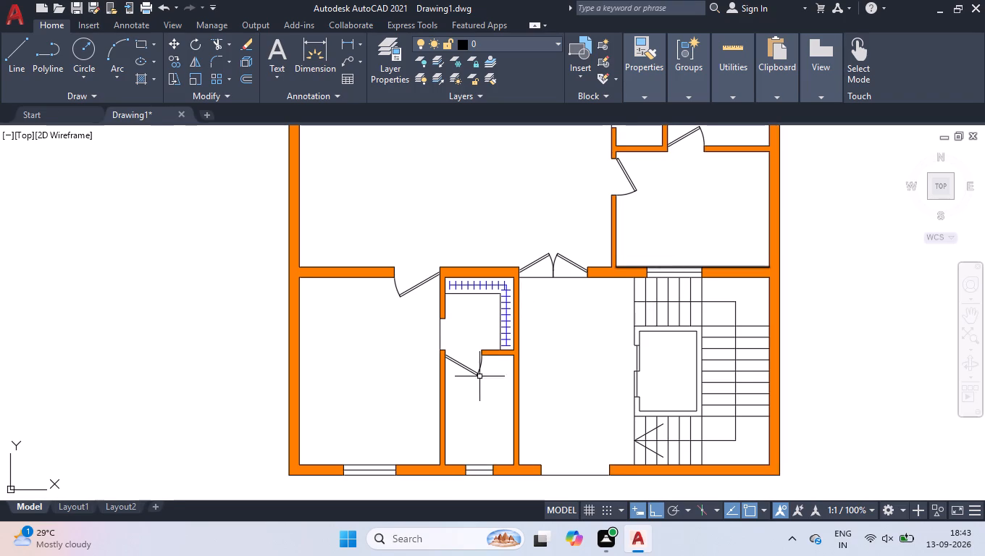
scroll(475, 399, down, 2)
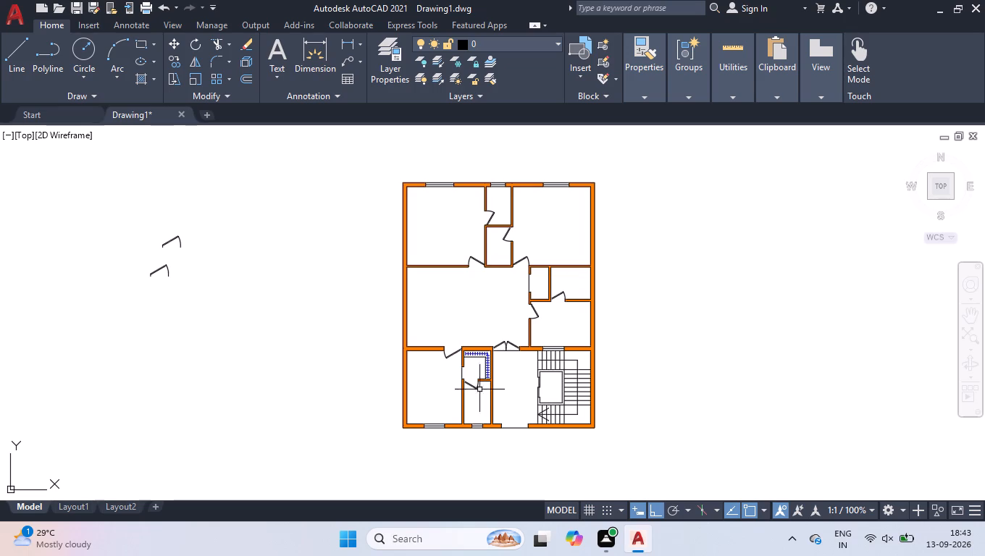
click(279, 169)
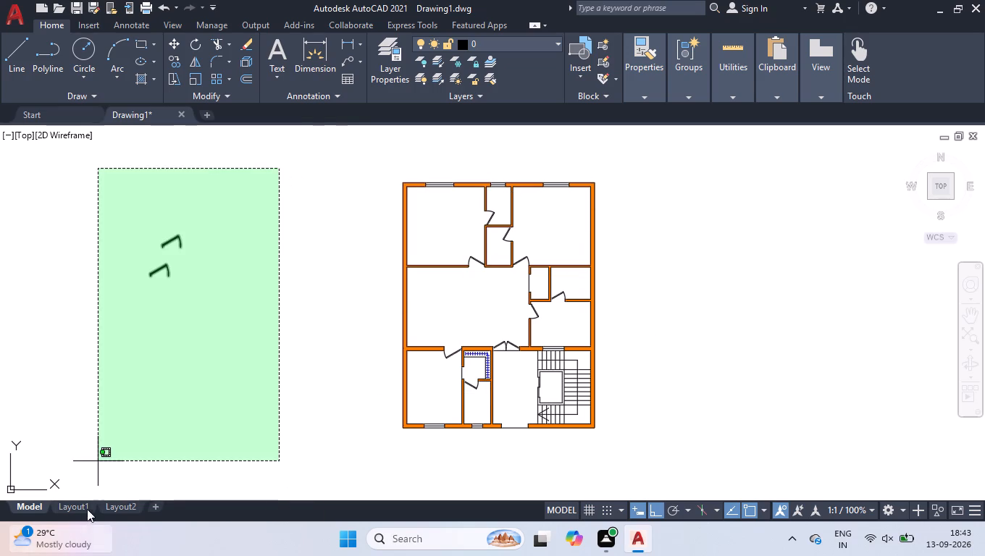
click(72, 398)
key(Delete)
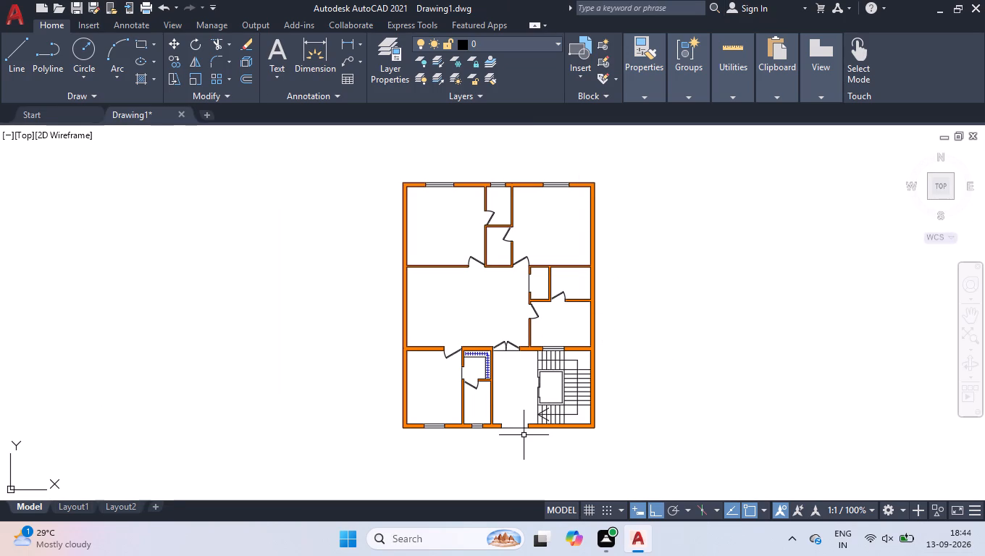
Add a linear dimension for the plan's overall width between the two lower outer corners, placed just below the bottom wall.
scroll(524, 435, up, 2)
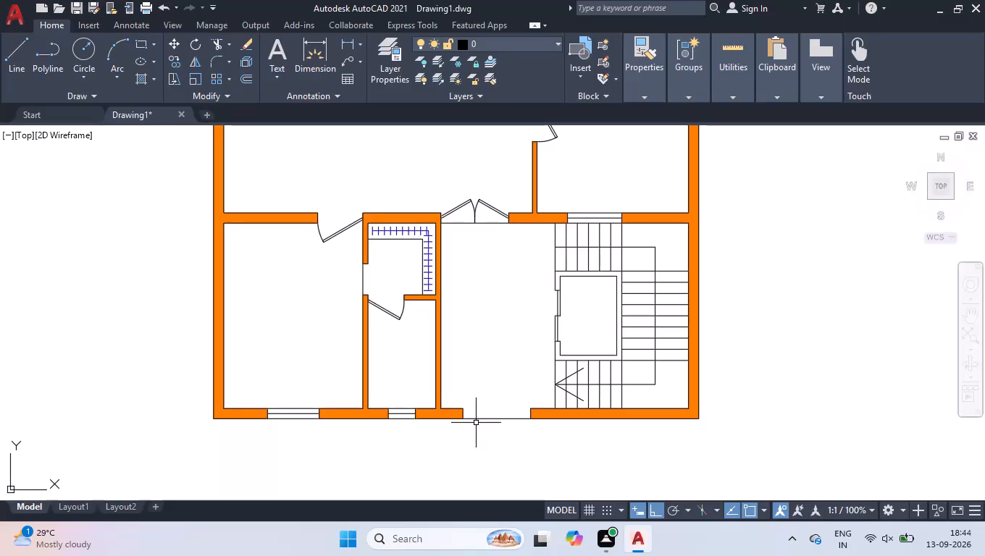
key(d)
key(l)
key(i)
key(Return)
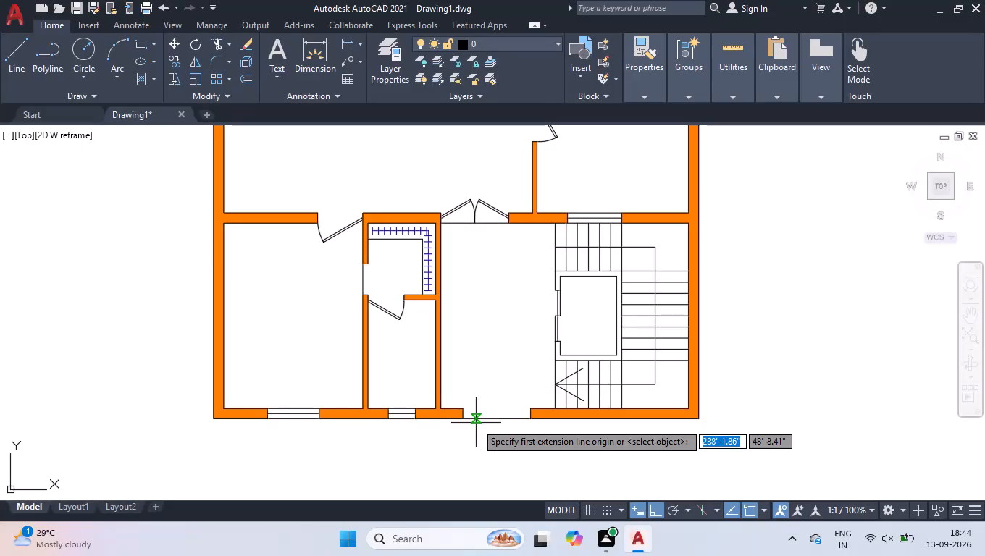
click(703, 419)
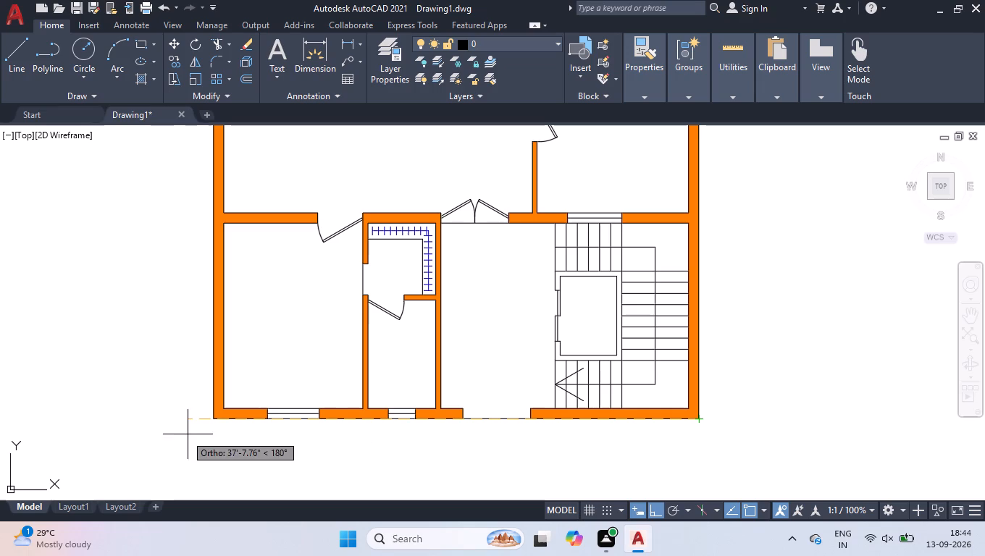
click(209, 421)
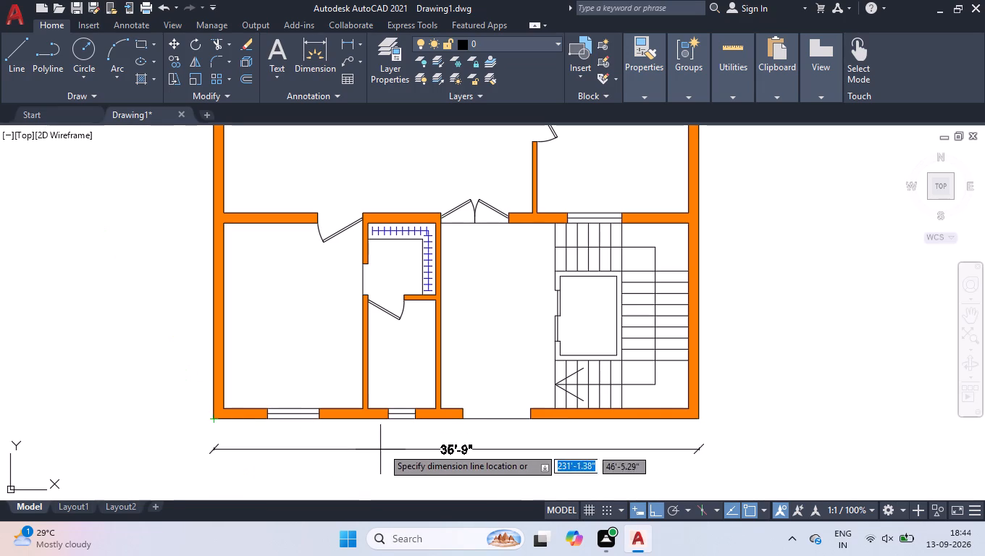
click(389, 440)
Add a linear dimension for the plan's overall height between the two right outer corners, placed about 1'-9" outside the right wall.
scroll(385, 476, down, 2)
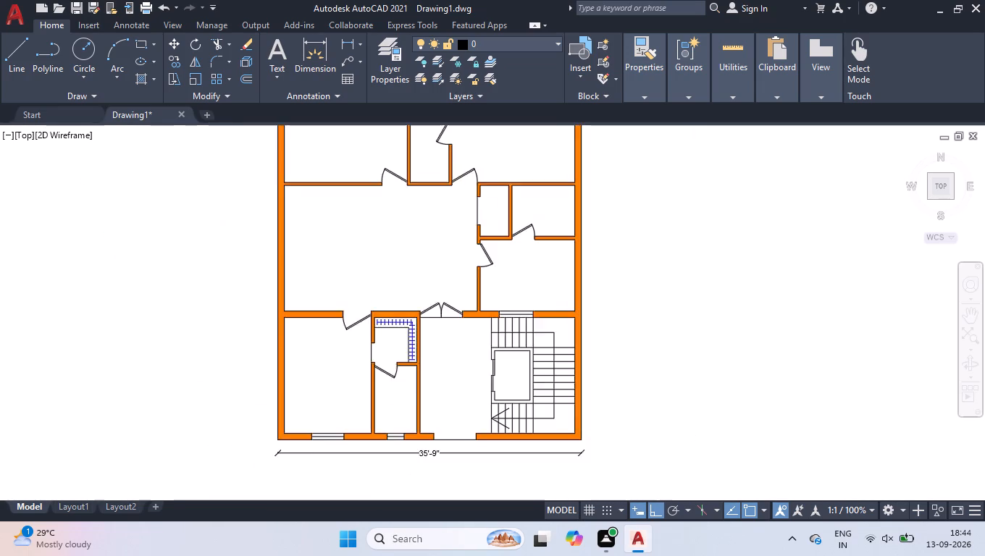
key(space)
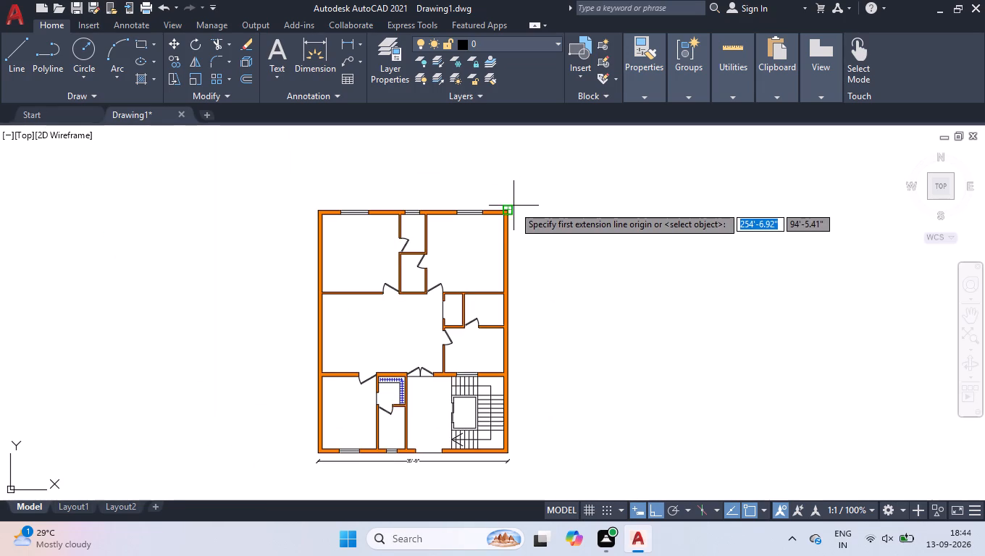
click(511, 206)
scroll(485, 447, up, 2)
scroll(536, 475, up, 2)
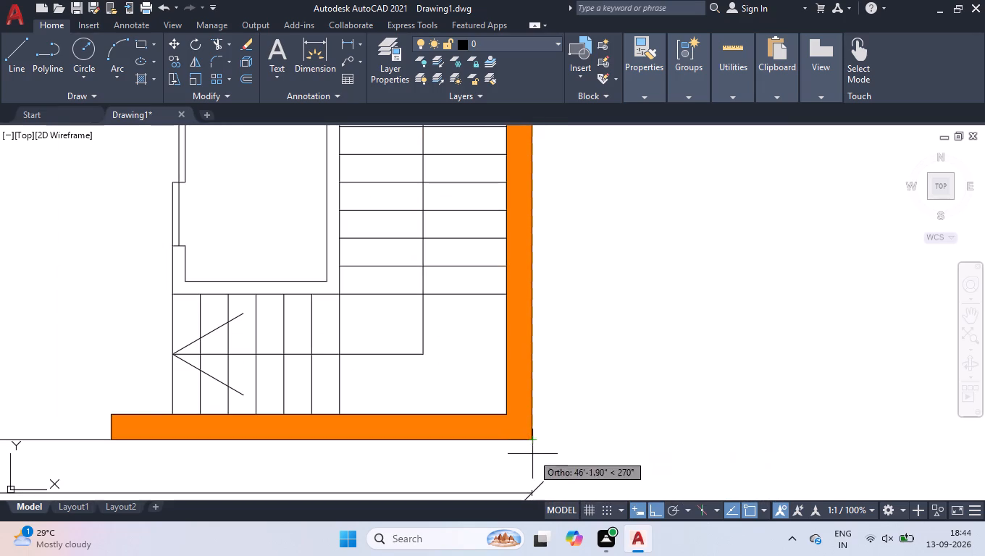
scroll(527, 441, up, 2)
click(538, 439)
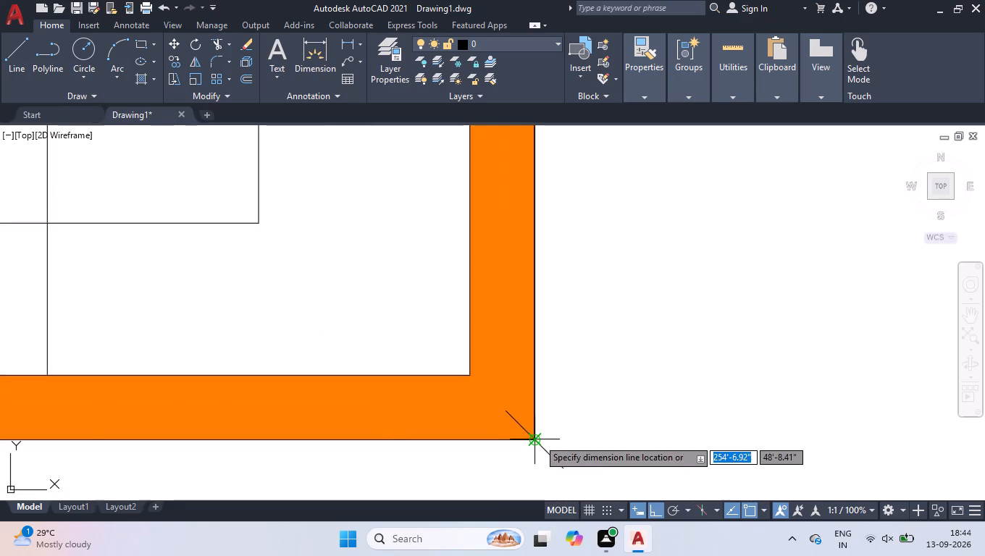
scroll(542, 441, down, 6)
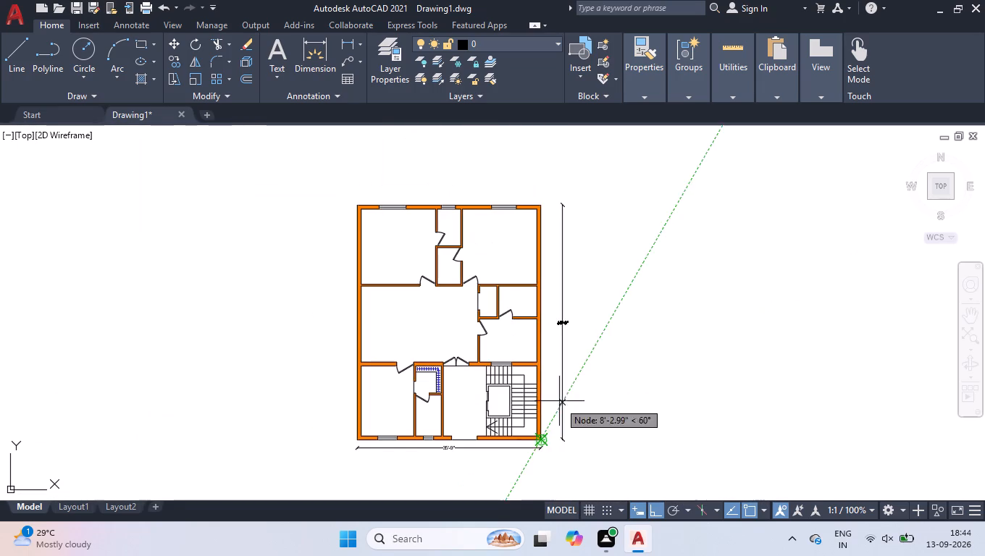
scroll(548, 334, up, 4)
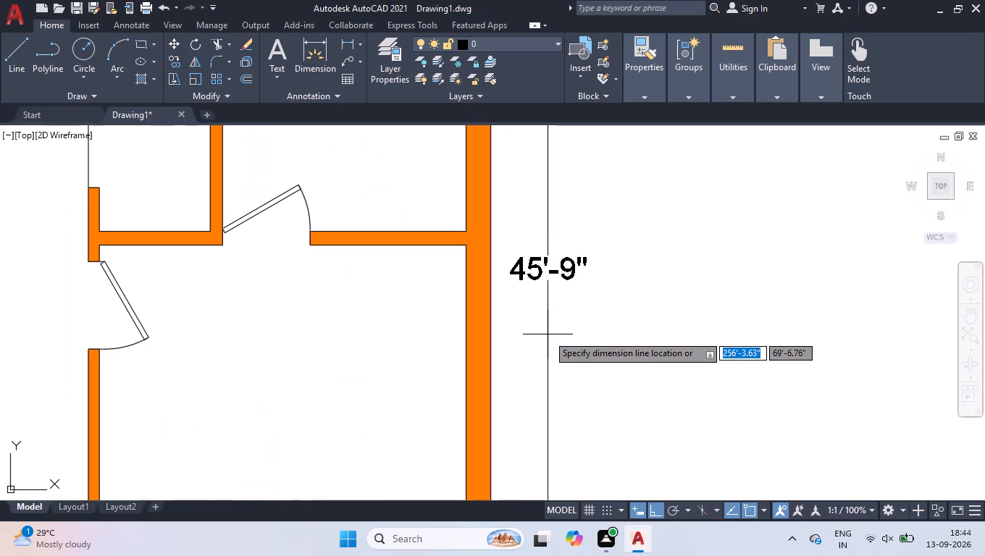
click(548, 334)
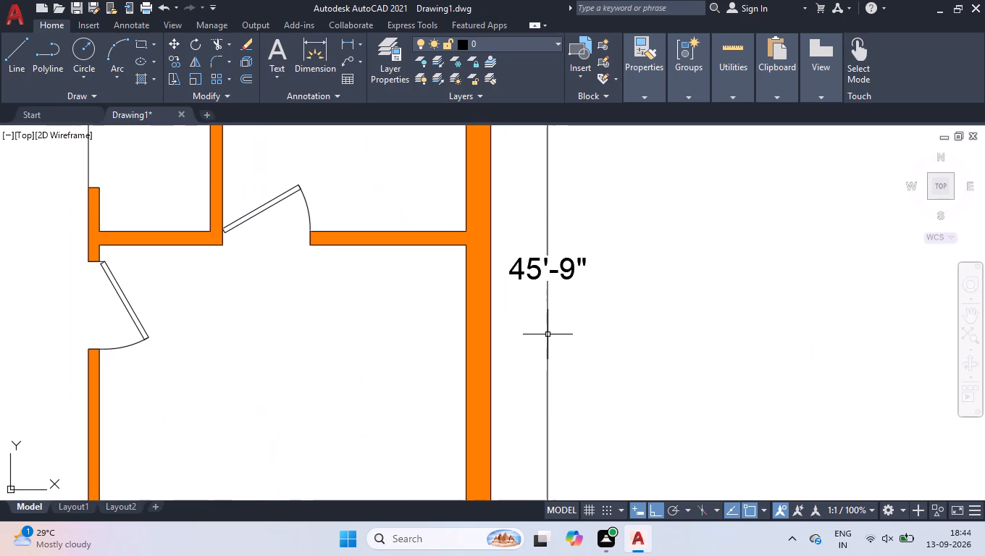
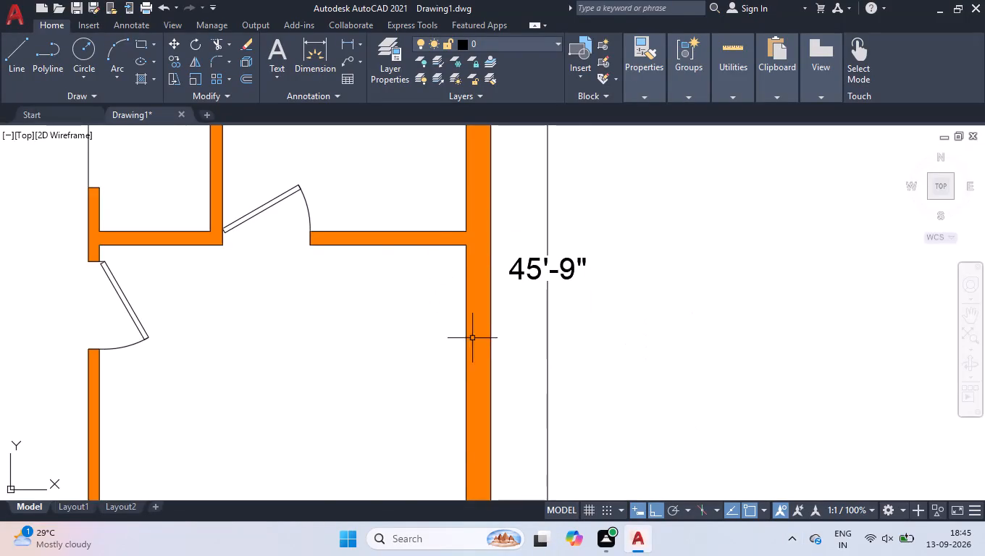
Add a centred multiline text "W" with 6" height above the leftmost window in the plan's top wall.
scroll(571, 333, down, 5)
scroll(533, 214, up, 1)
scroll(547, 353, up, 1)
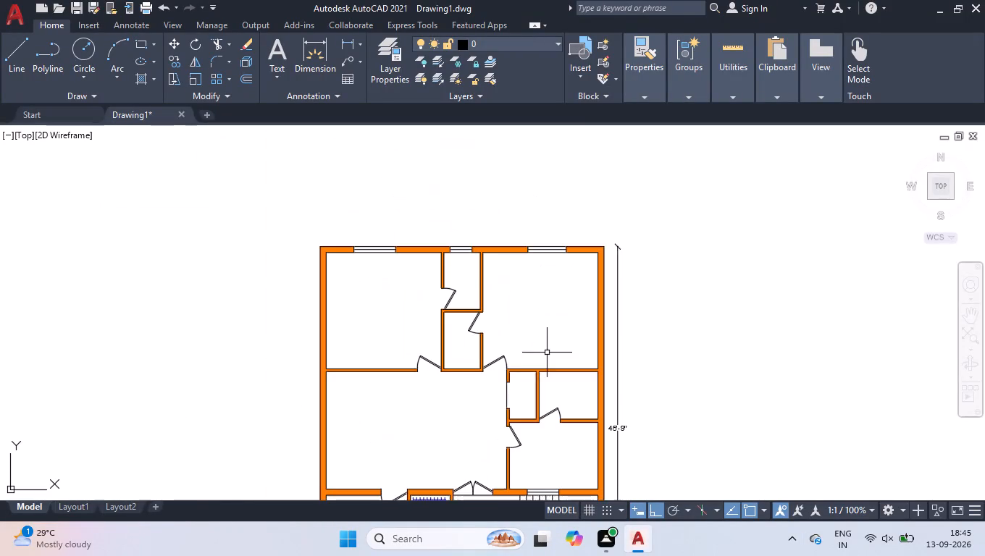
scroll(544, 340, up, 1)
click(275, 48)
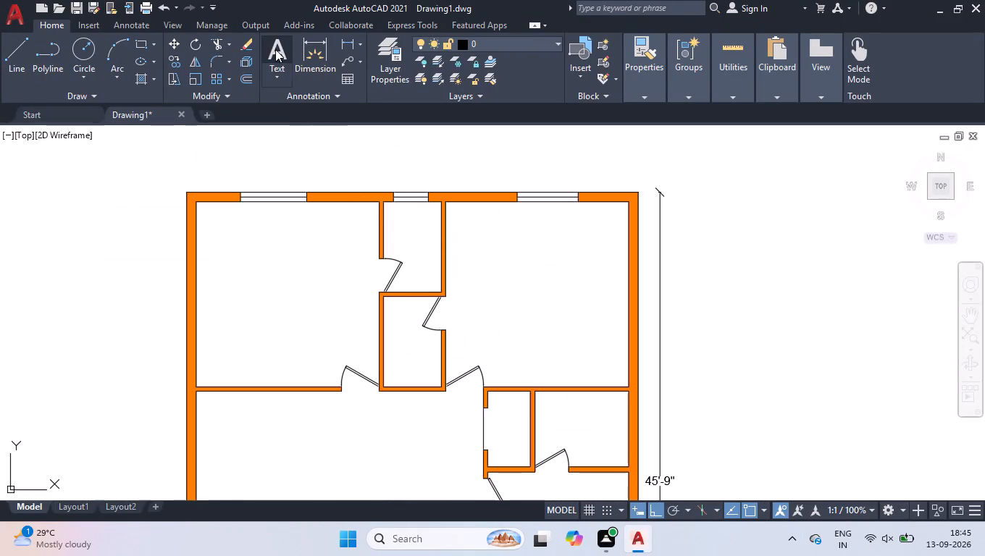
scroll(280, 140, up, 2)
click(227, 224)
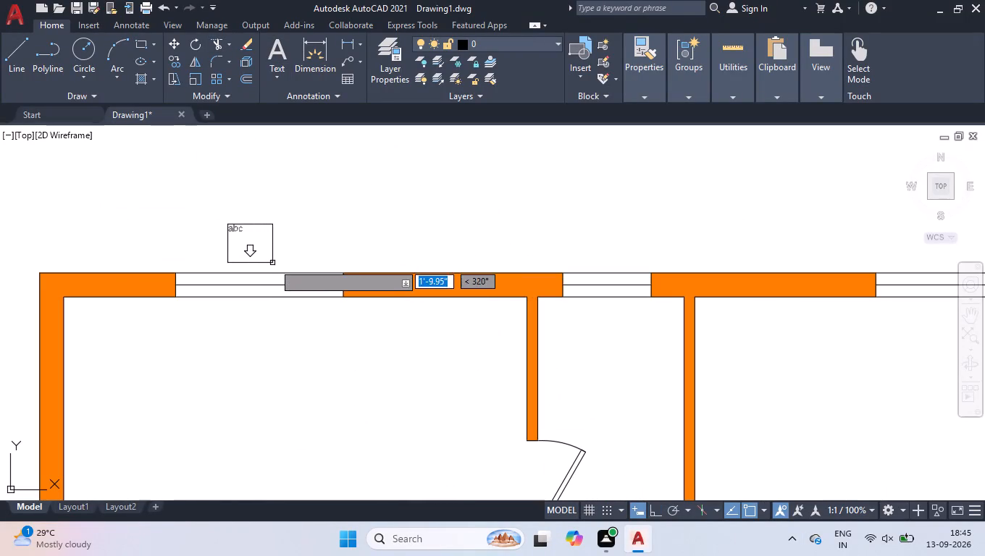
click(277, 265)
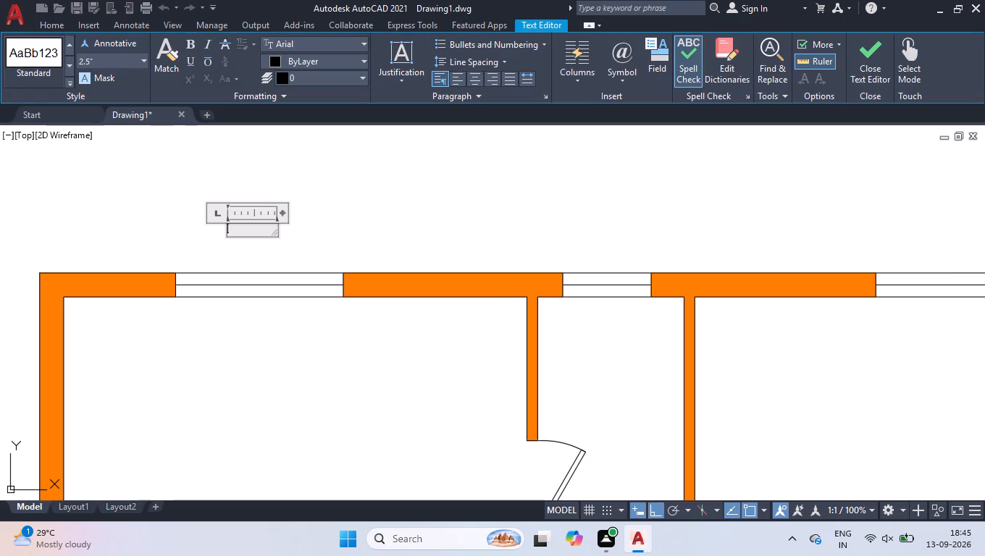
click(127, 64)
key(6)
key(Return)
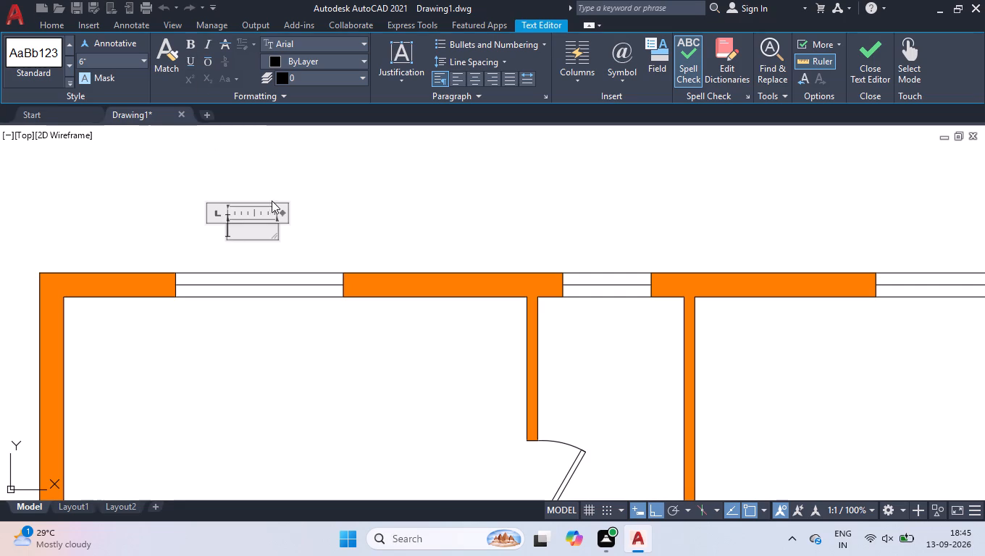
click(474, 78)
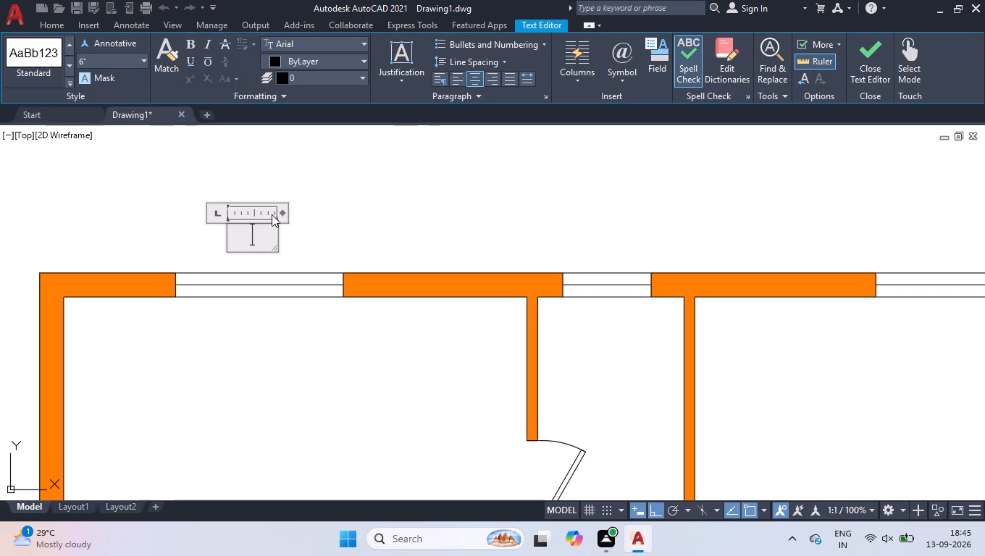
click(257, 234)
key(w)
Set the "W" label's text height to 8" and finish editing the text.
drag(258, 238, 212, 226)
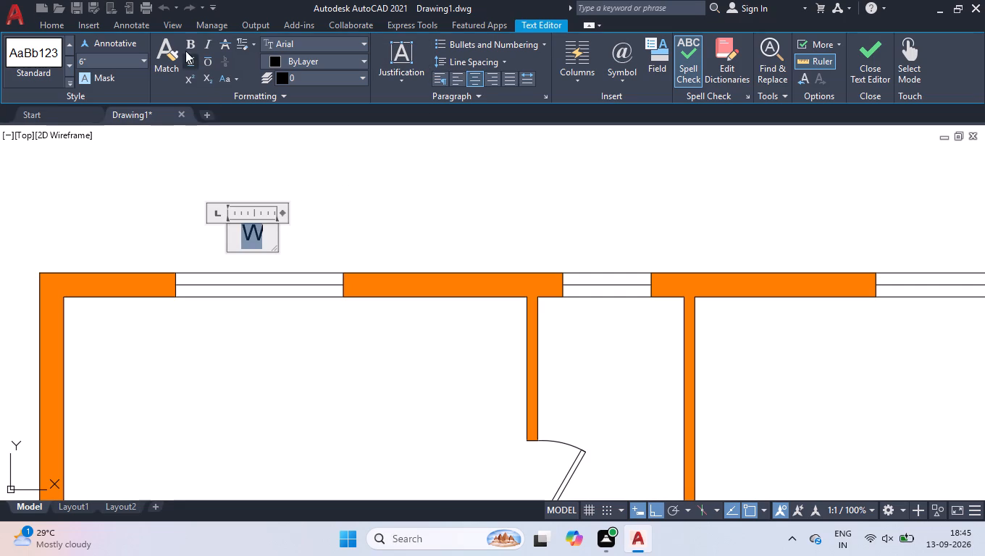
click(94, 59)
key(8)
key(Return)
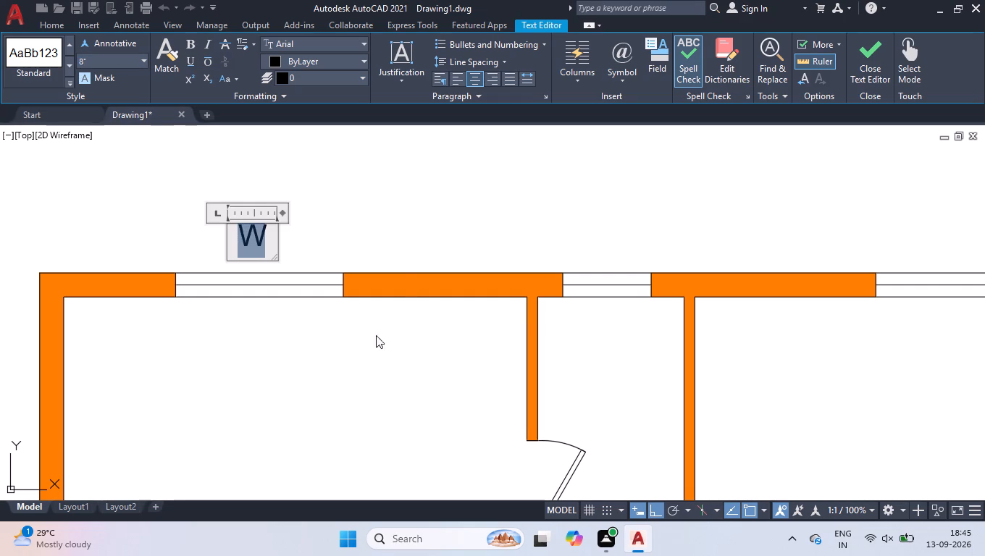
click(328, 232)
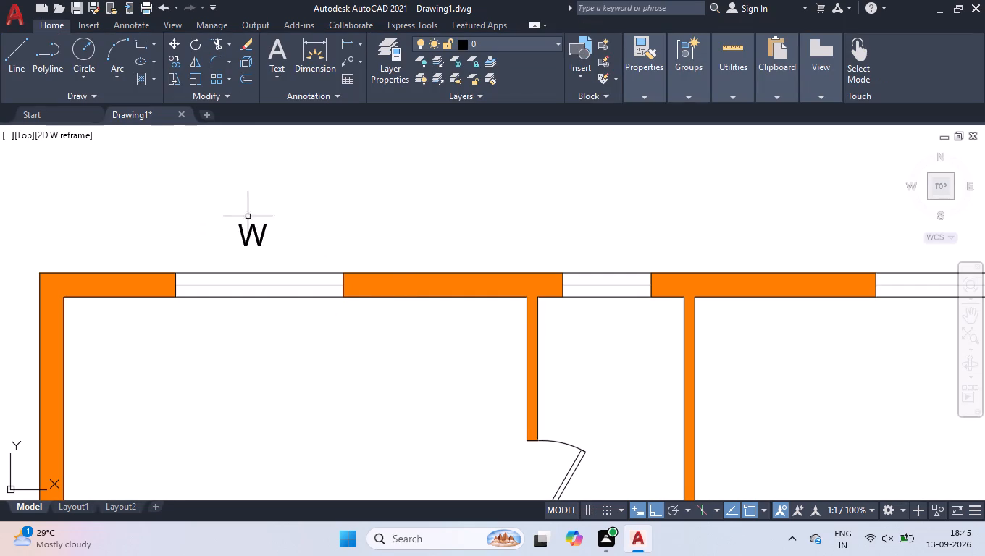
Move the "W" label about 7" straight down so it sits just above the leftmost top window.
click(225, 195)
click(279, 260)
scroll(204, 240, up, 1)
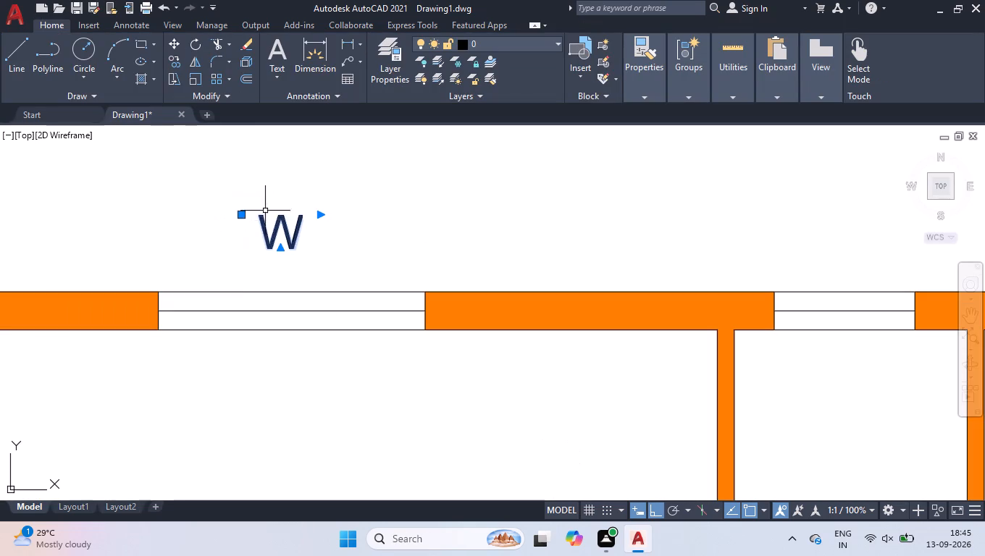
click(241, 216)
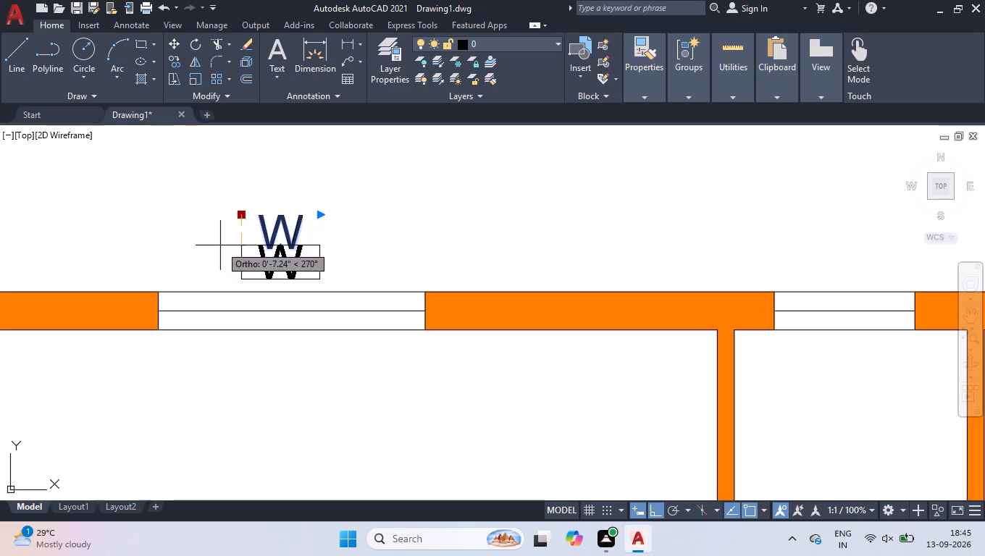
click(220, 245)
Copy the "W" label horizontally to just above the other two windows in the top wall.
text(COP)
key(Return)
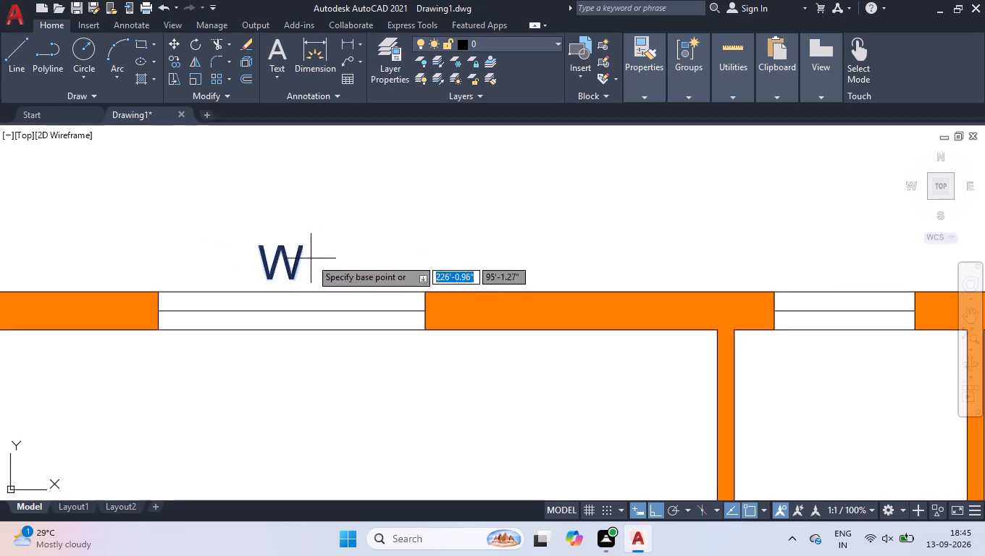
click(277, 256)
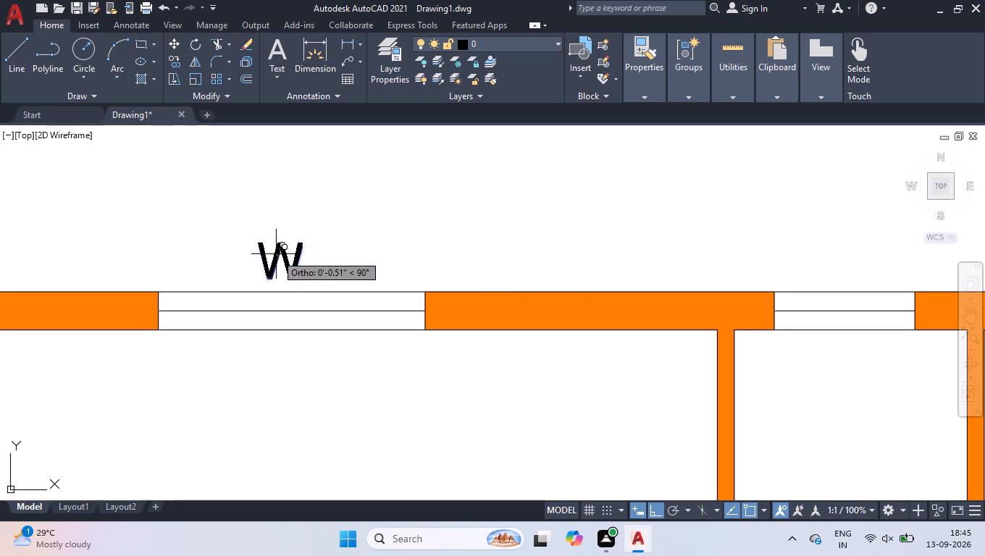
scroll(474, 269, down, 2)
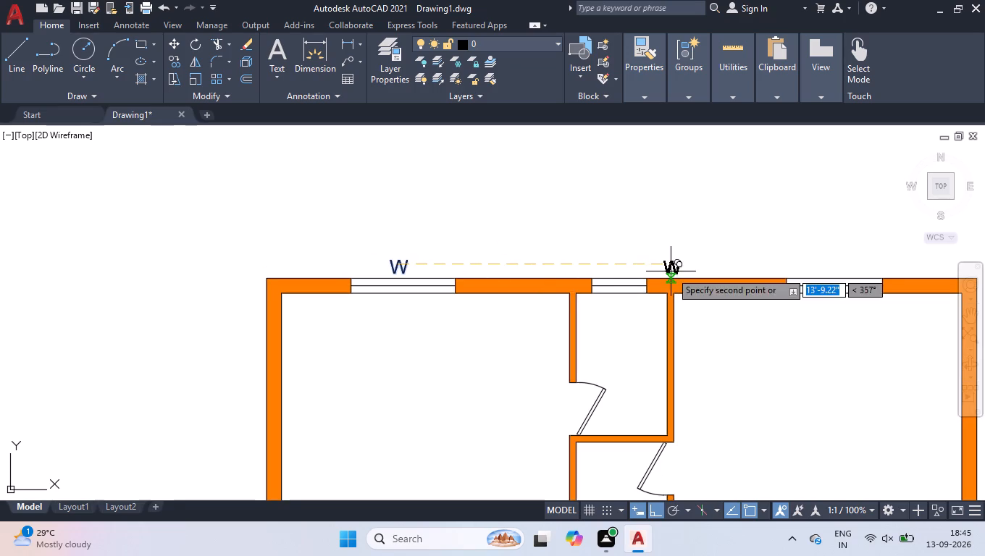
scroll(671, 271, up, 2)
scroll(552, 261, up, 2)
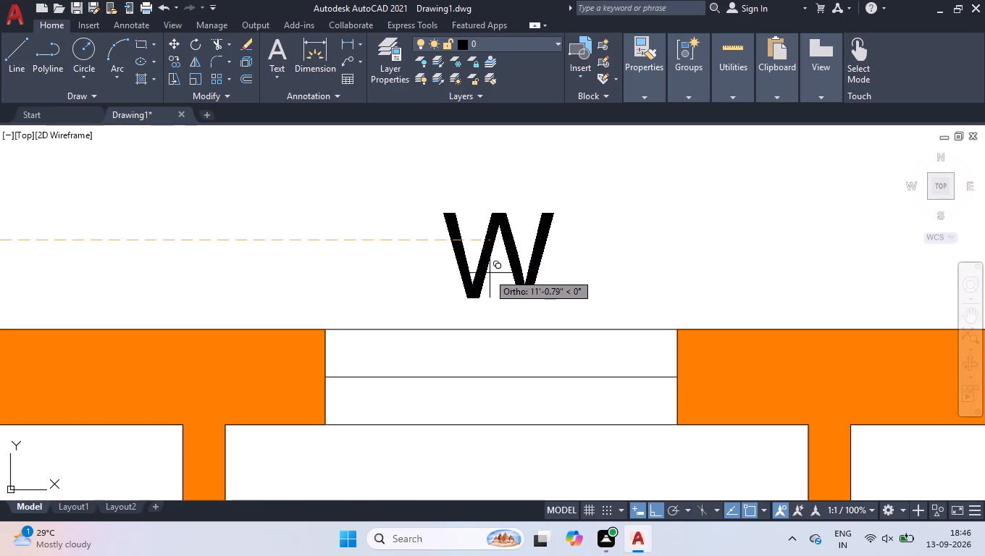
click(487, 274)
scroll(487, 274, down, 3)
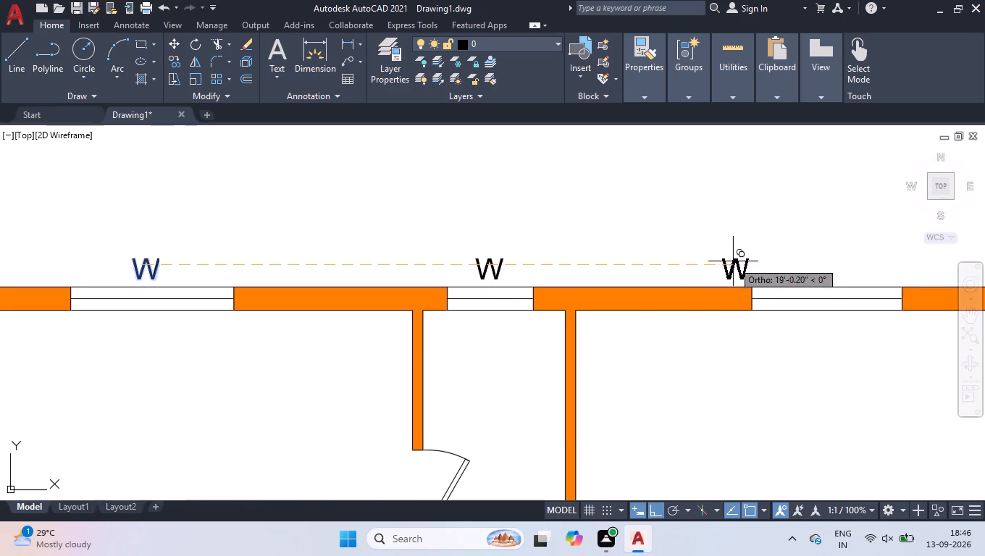
scroll(718, 261, down, 2)
scroll(795, 257, up, 4)
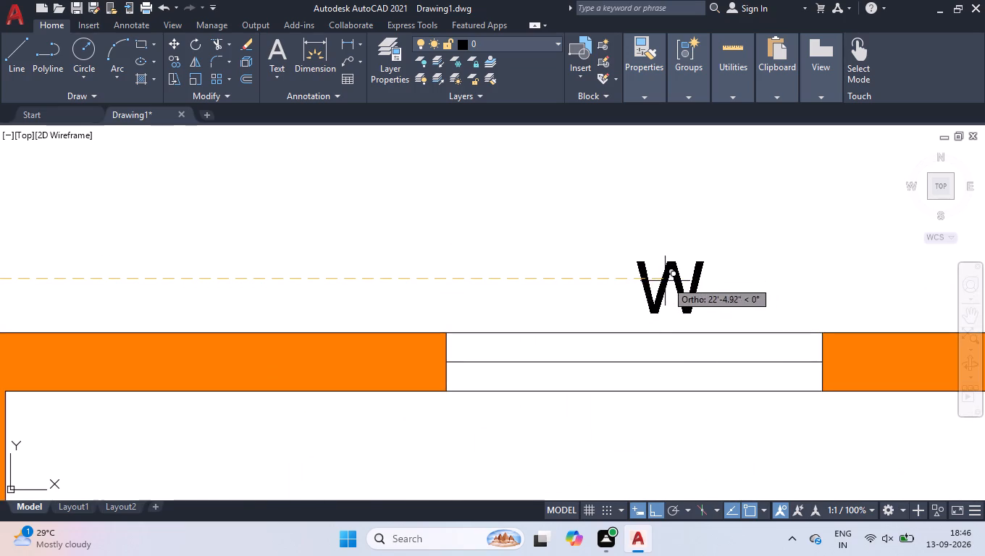
click(636, 285)
Switch from ortho to polar tracking and place "W" copies below the two bottom-wall windows and the window above the staircase.
scroll(636, 285, down, 4)
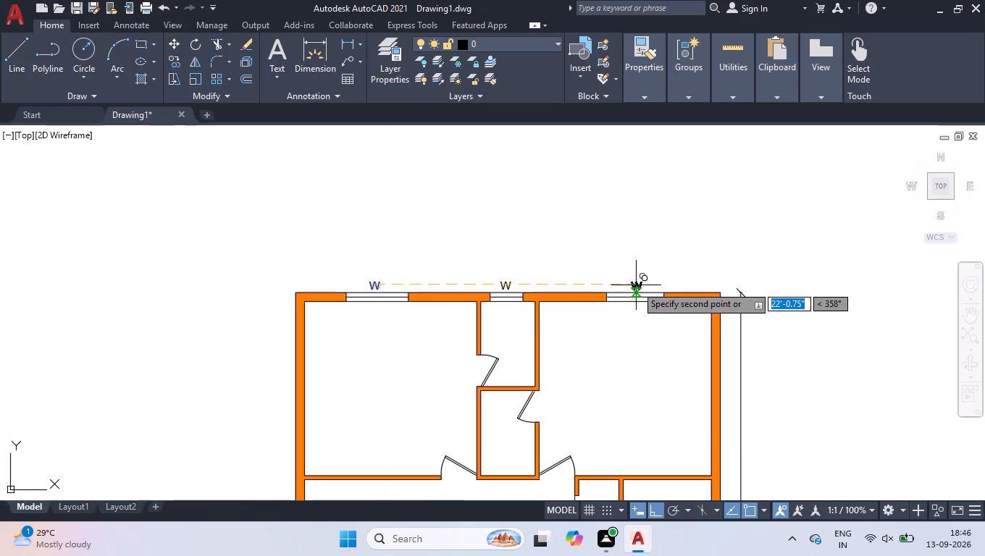
scroll(636, 285, down, 3)
scroll(592, 439, up, 3)
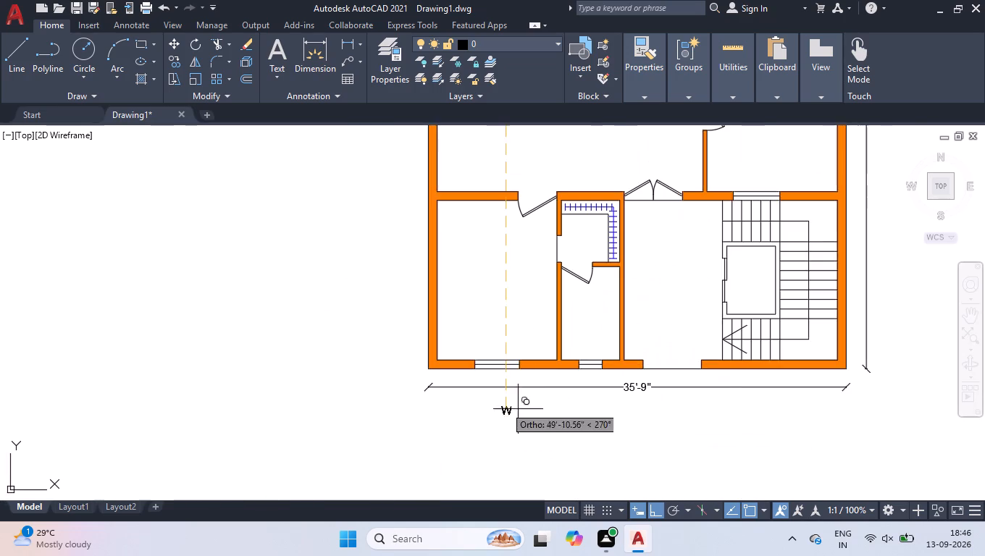
scroll(504, 387, up, 3)
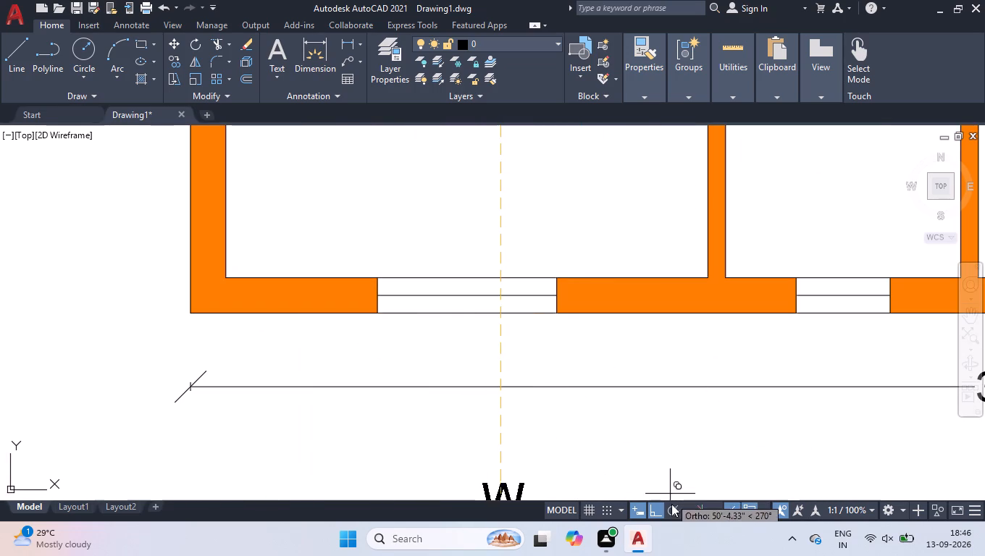
click(671, 504)
click(455, 335)
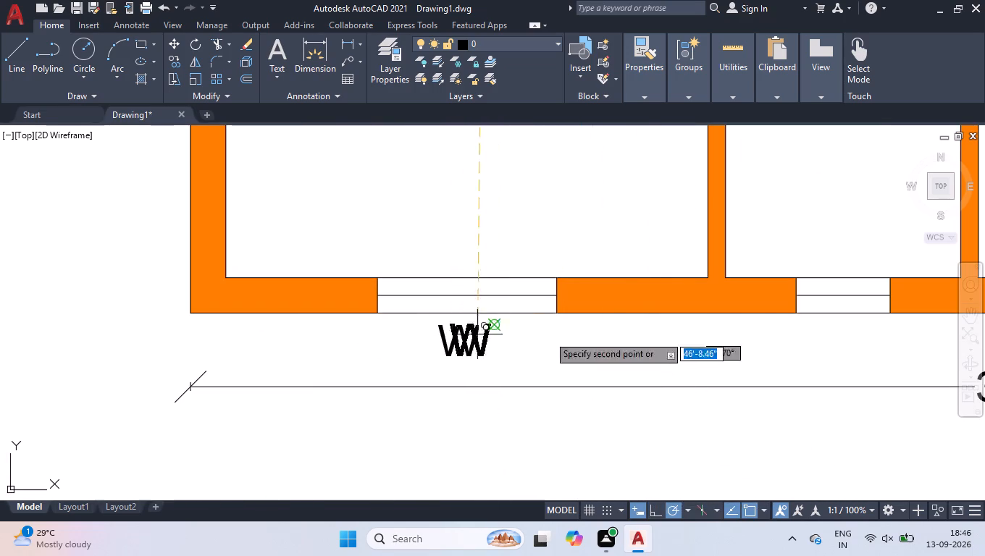
click(841, 332)
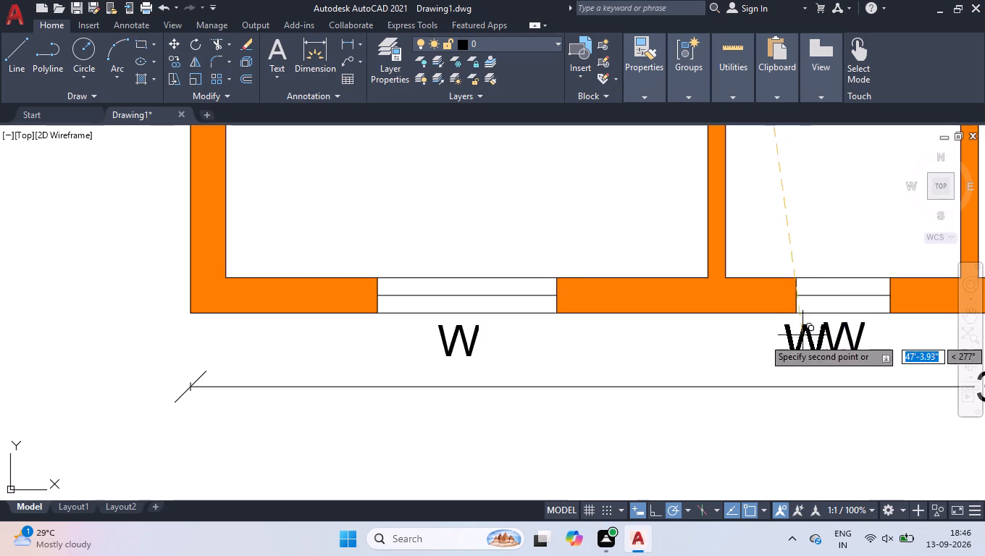
scroll(644, 353, down, 2)
scroll(556, 363, down, 1)
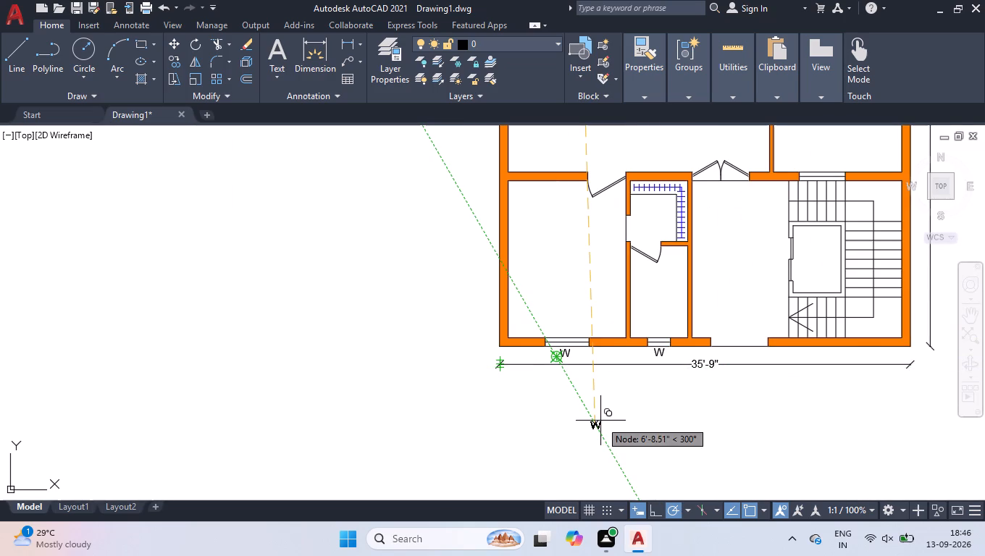
scroll(837, 146, up, 2)
scroll(797, 216, up, 2)
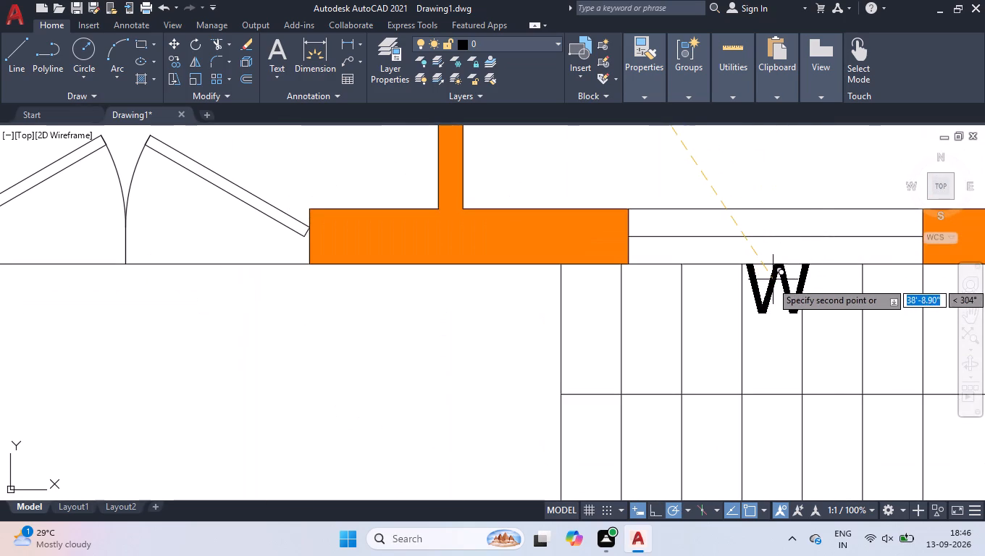
click(771, 290)
Place "W" copies at the double door, the lower-left room's door and the door below the wardrobe.
scroll(771, 290, down, 3)
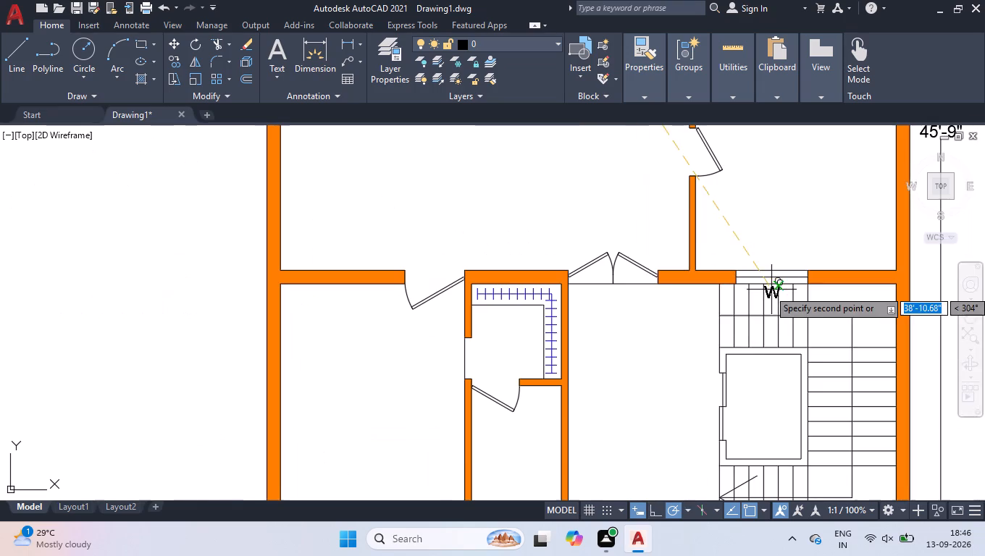
scroll(631, 311, up, 2)
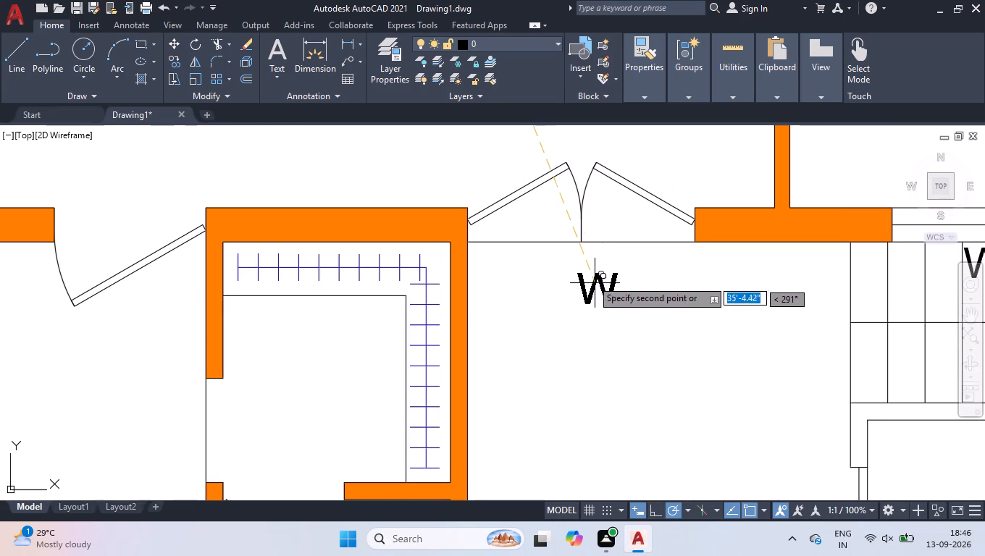
click(582, 265)
scroll(582, 265, down, 1)
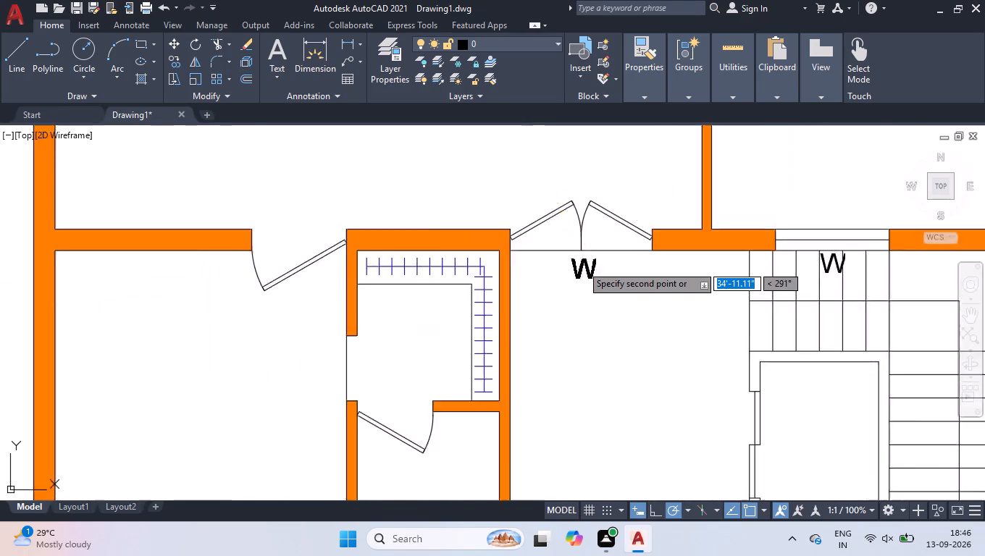
scroll(582, 265, down, 2)
scroll(471, 252, up, 3)
click(452, 253)
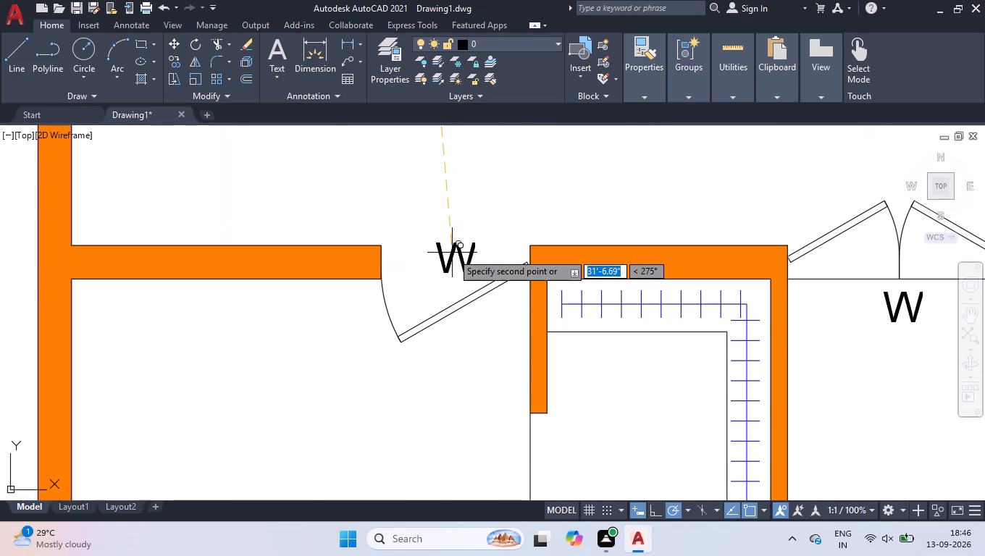
scroll(452, 253, down, 1)
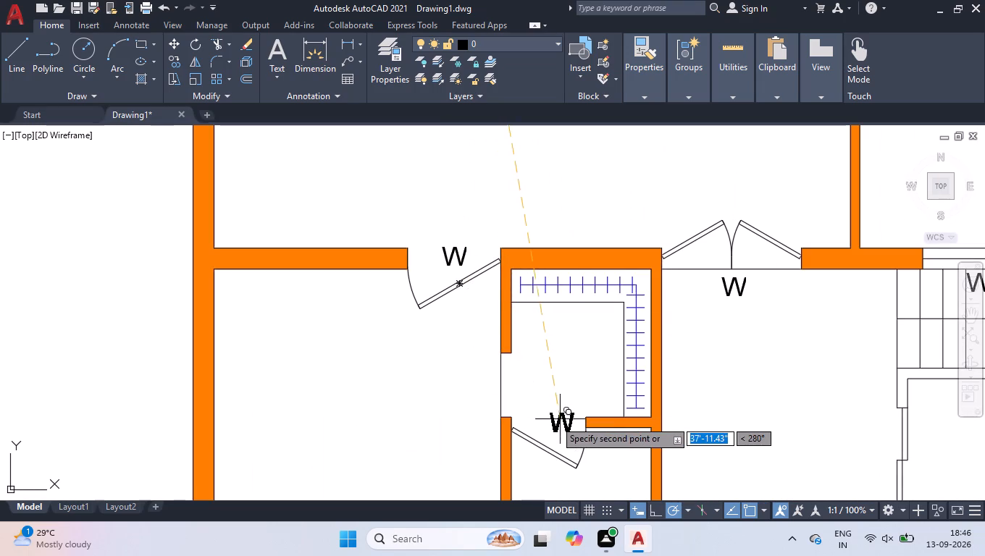
click(550, 420)
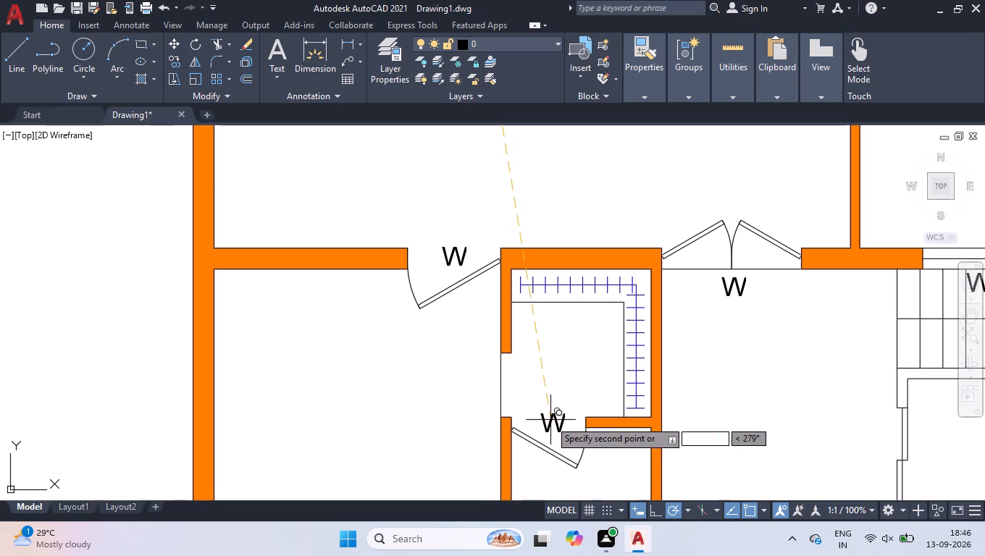
Place "W" copies at the middle-right room's two doors and the two doors flanking the small central room's lower wall.
scroll(406, 440, down, 2)
scroll(600, 287, up, 3)
click(516, 311)
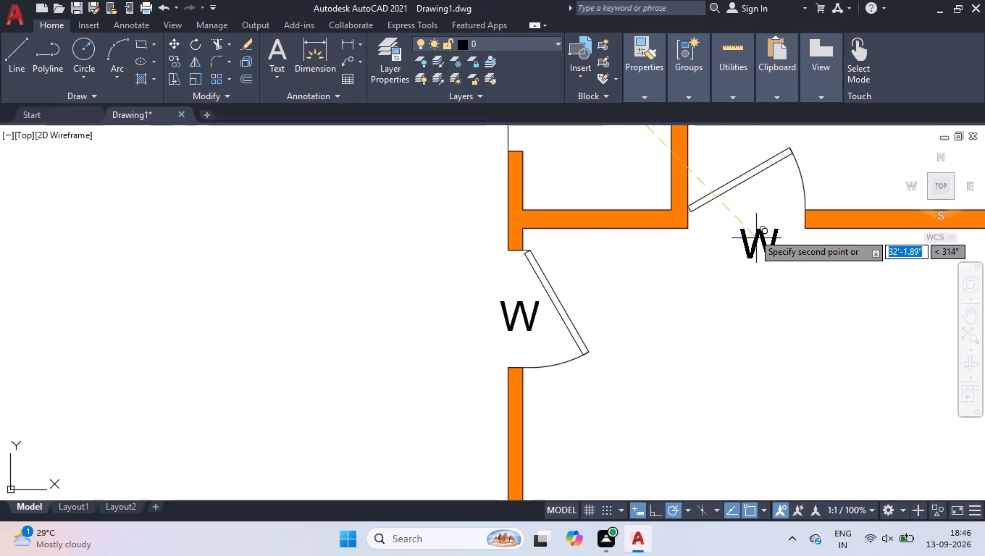
click(748, 223)
scroll(680, 359, down, 3)
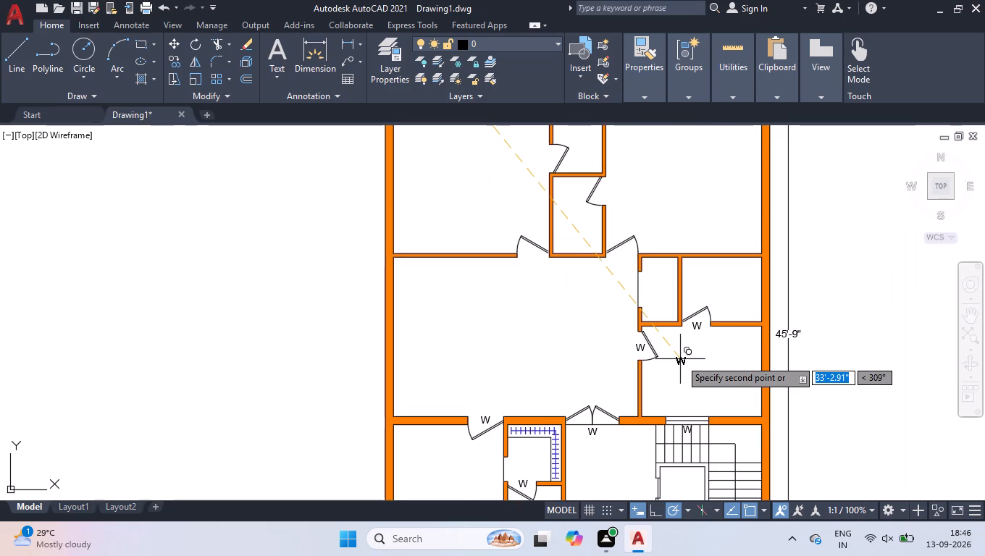
scroll(603, 232, up, 3)
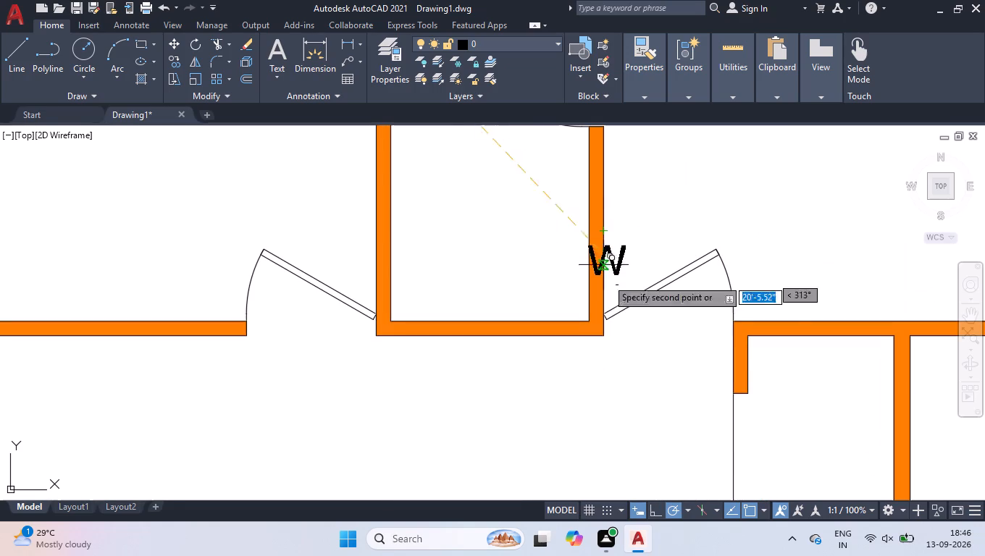
click(679, 320)
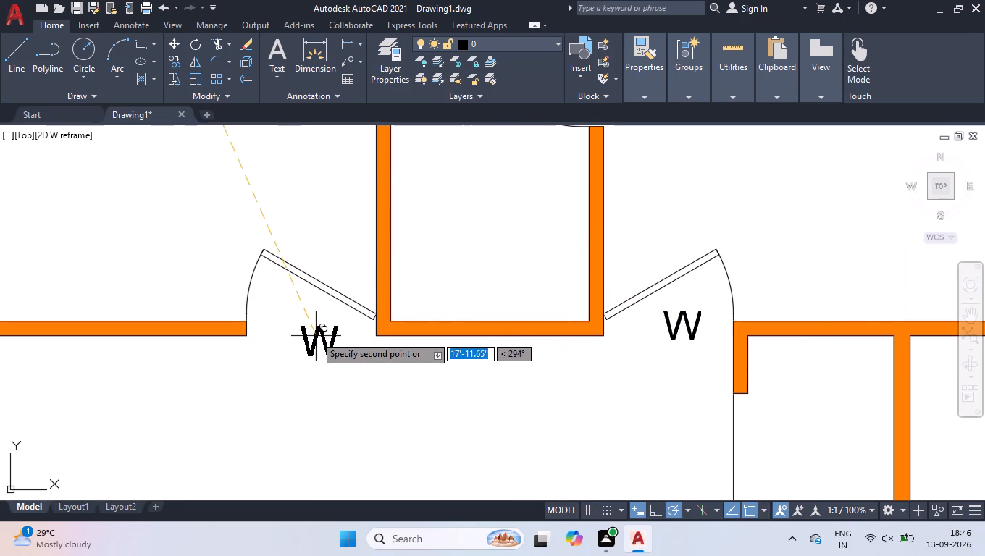
click(301, 324)
Place "W" copies at the doors of the two small central rooms near the top, and finish copying.
scroll(310, 337, down, 3)
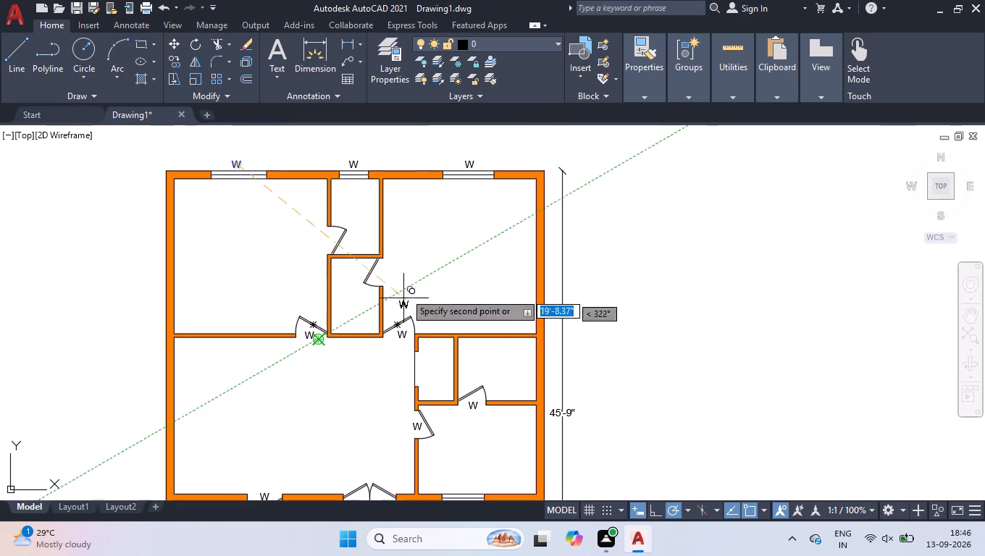
scroll(356, 257, up, 5)
click(537, 387)
scroll(535, 387, down, 2)
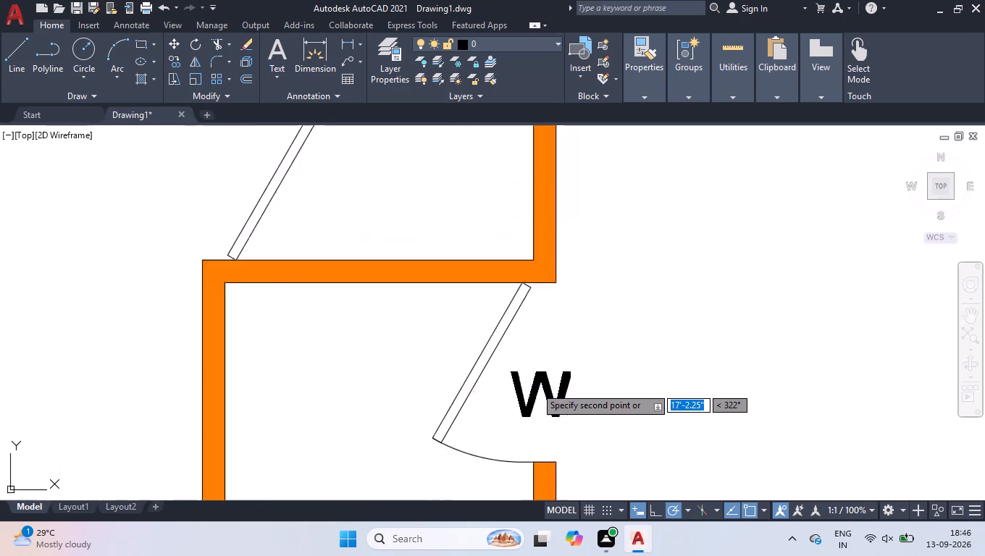
scroll(535, 387, down, 1)
scroll(430, 300, up, 2)
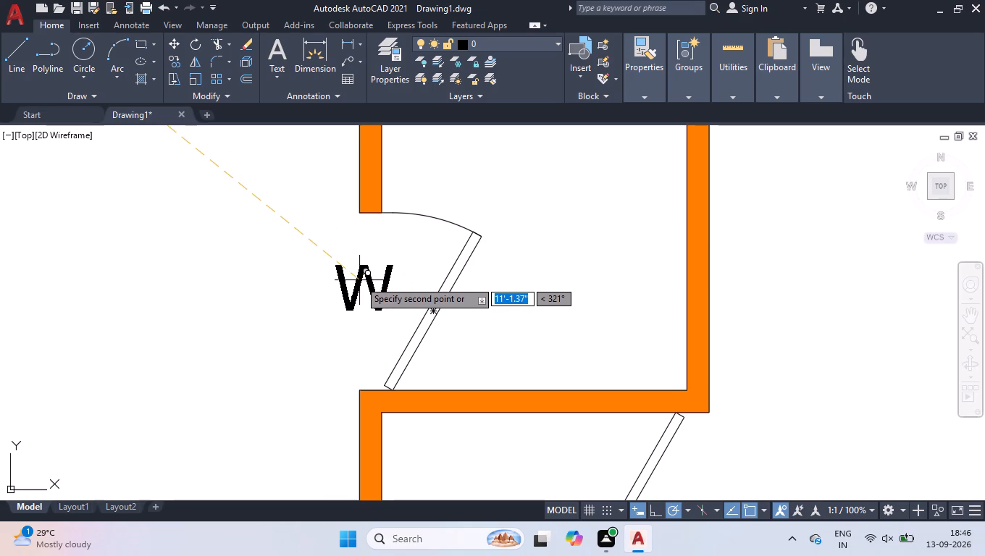
click(359, 280)
key(Return)
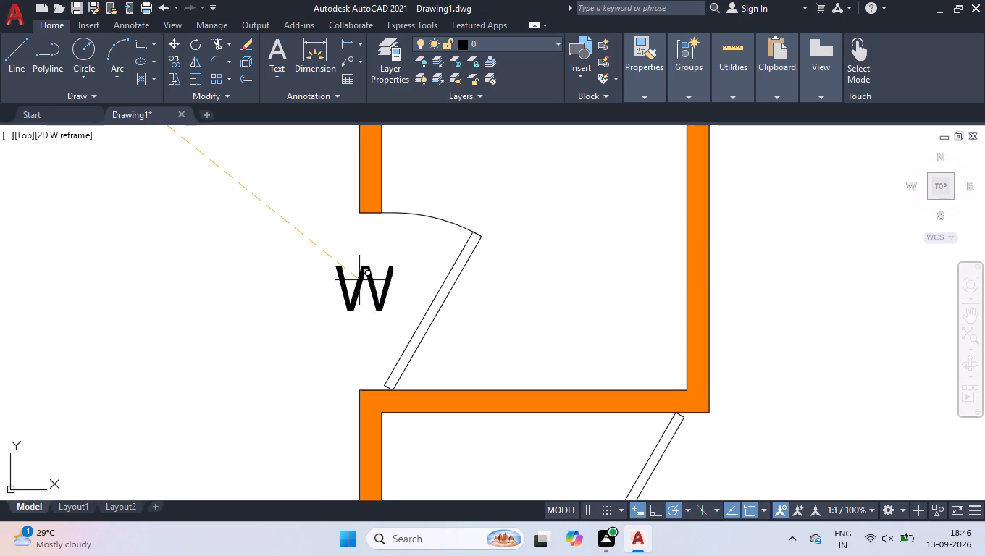
Change the label above the narrow middle window in the top wall to "V".
scroll(376, 305, down, 3)
scroll(401, 169, up, 3)
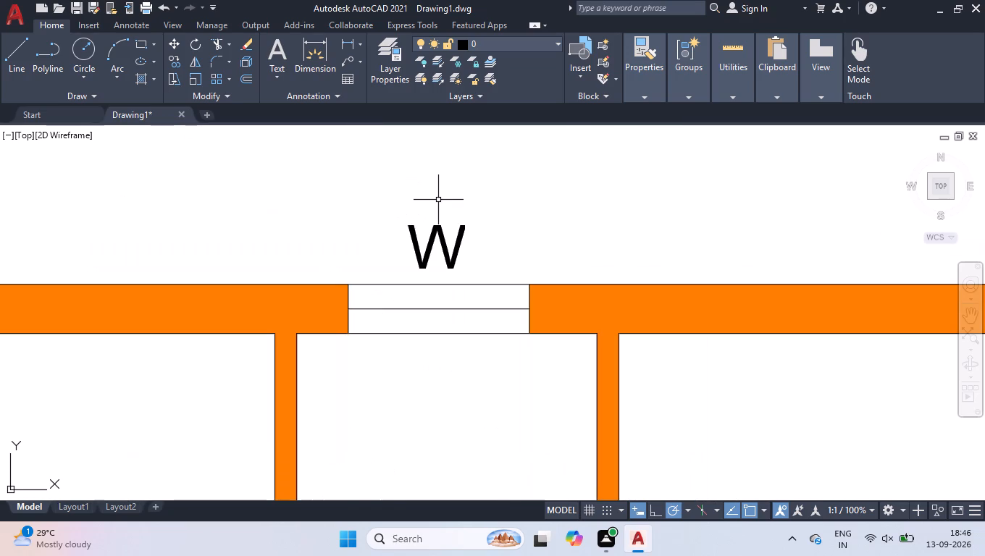
scroll(438, 201, up, 1)
double_click(430, 238)
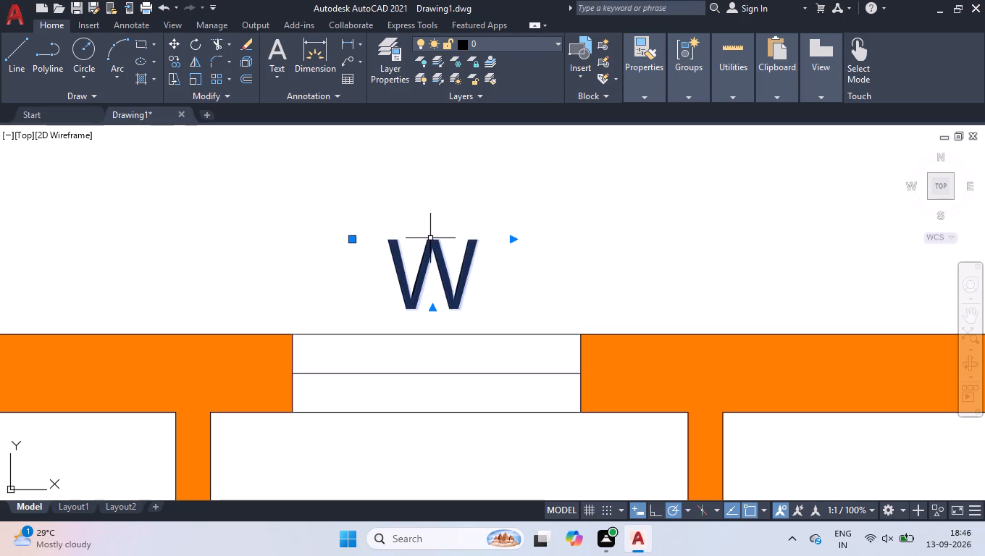
drag(495, 274, 365, 290)
key(v)
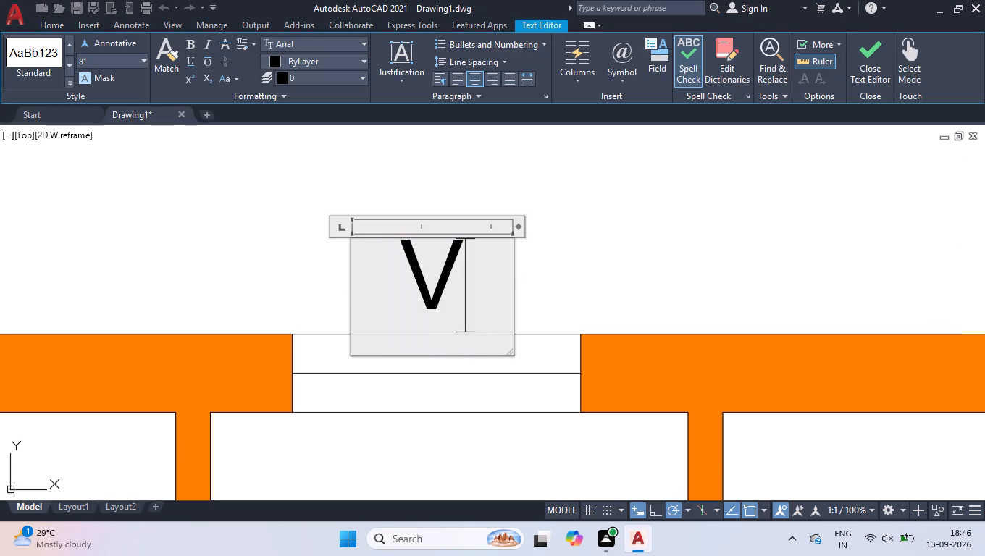
click(248, 219)
Change the label below the narrow window in the bottom wall to "V".
scroll(248, 219, down, 3)
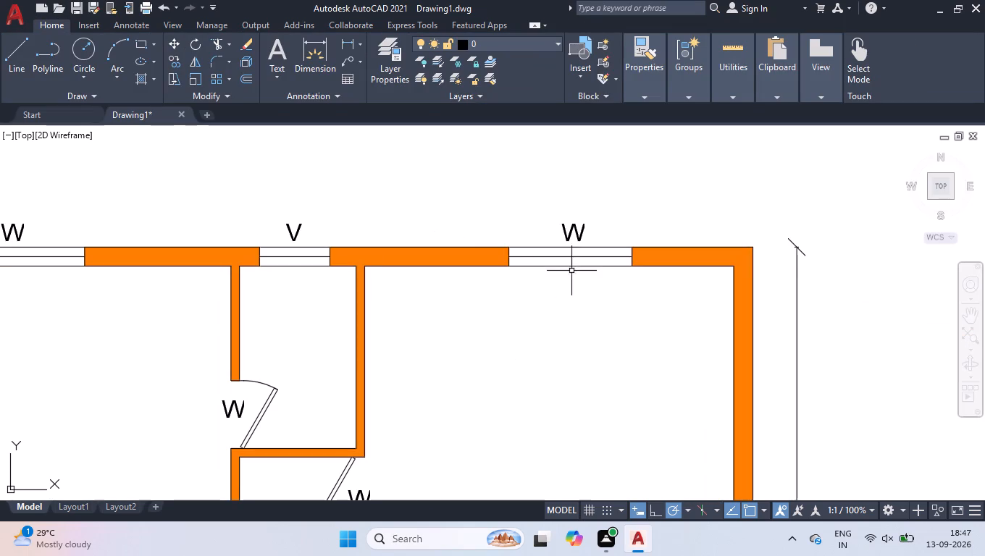
scroll(473, 218, down, 2)
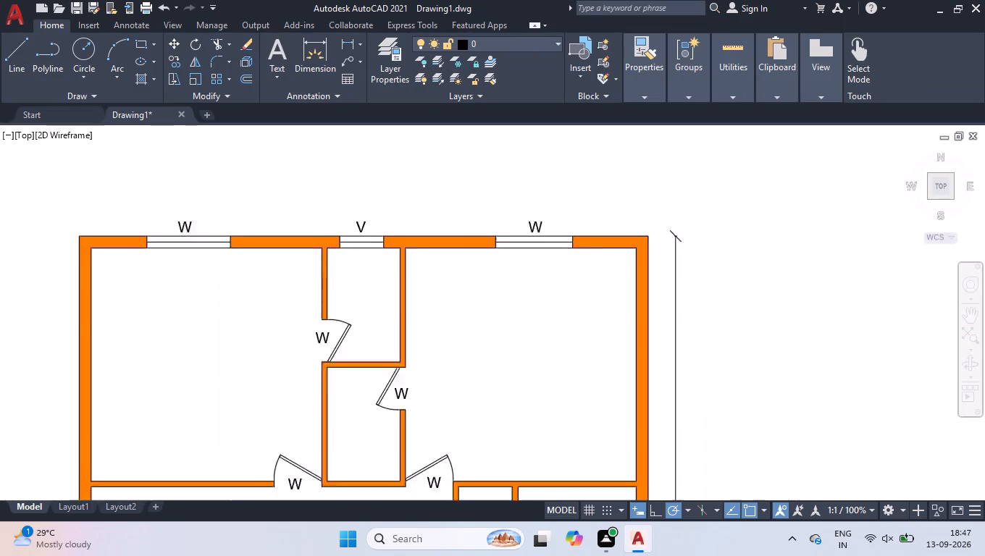
scroll(474, 314, down, 3)
scroll(462, 405, up, 3)
scroll(370, 416, up, 3)
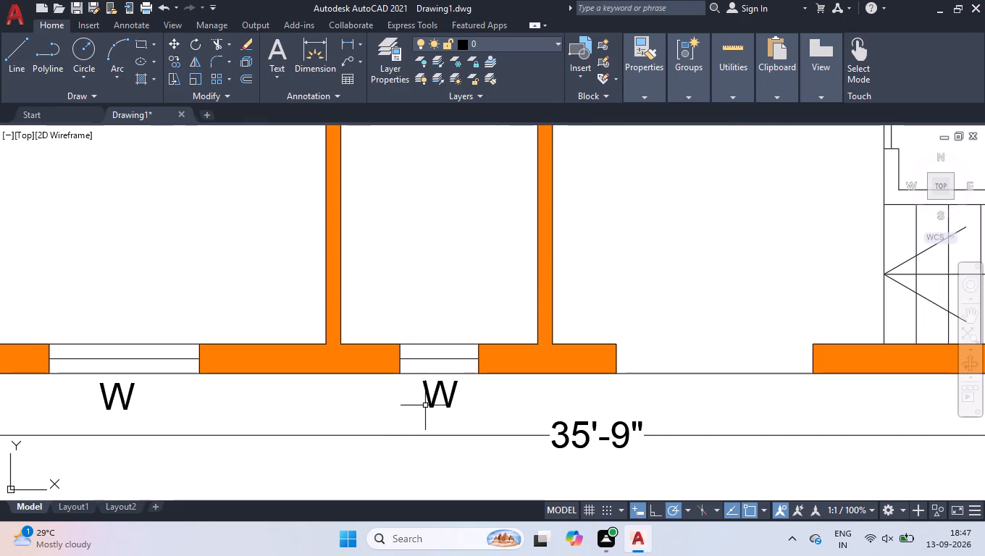
scroll(428, 397, up, 2)
double_click(424, 389)
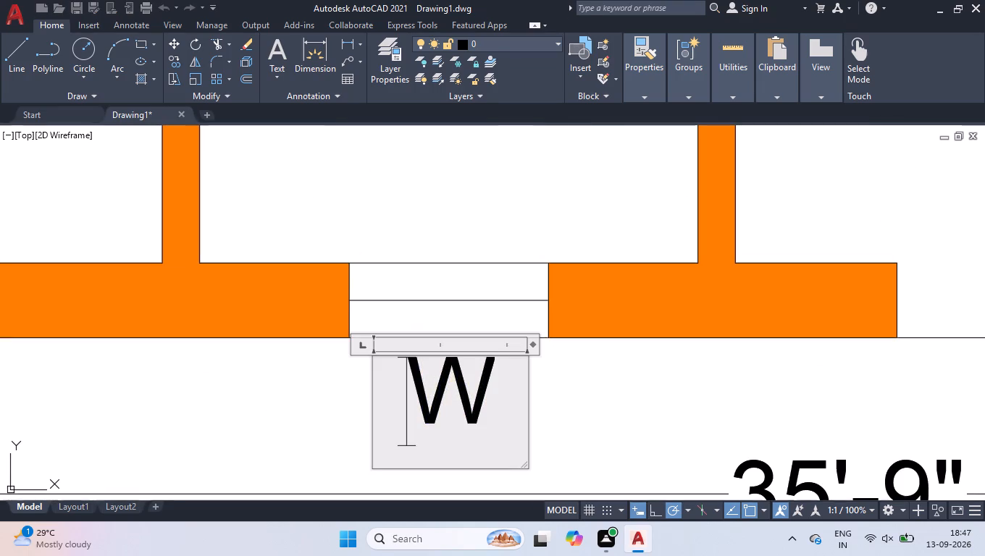
drag(482, 387, 322, 380)
key(v)
click(319, 391)
Change the label at the door below the wardrobe to "D2".
scroll(352, 429, down, 5)
scroll(354, 337, up, 4)
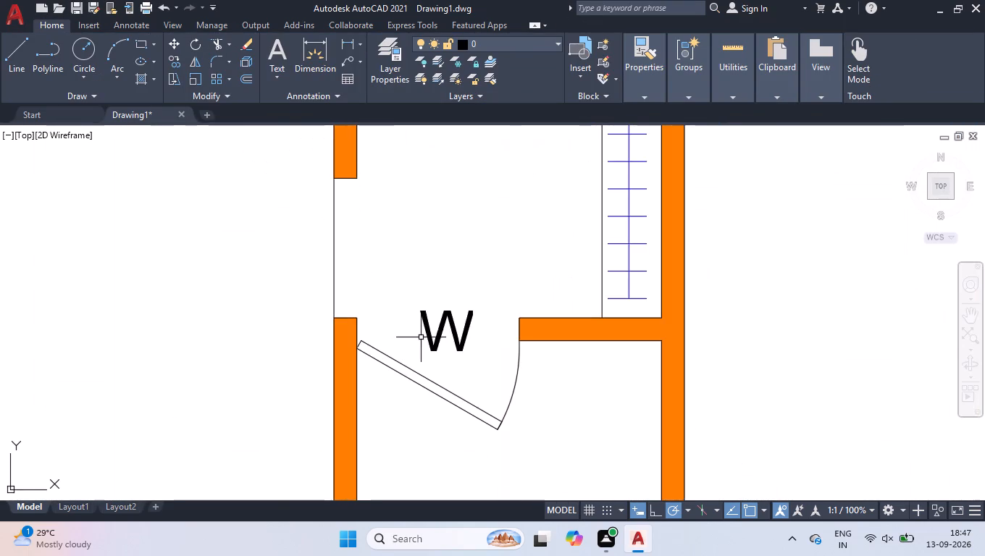
scroll(421, 337, up, 2)
double_click(429, 332)
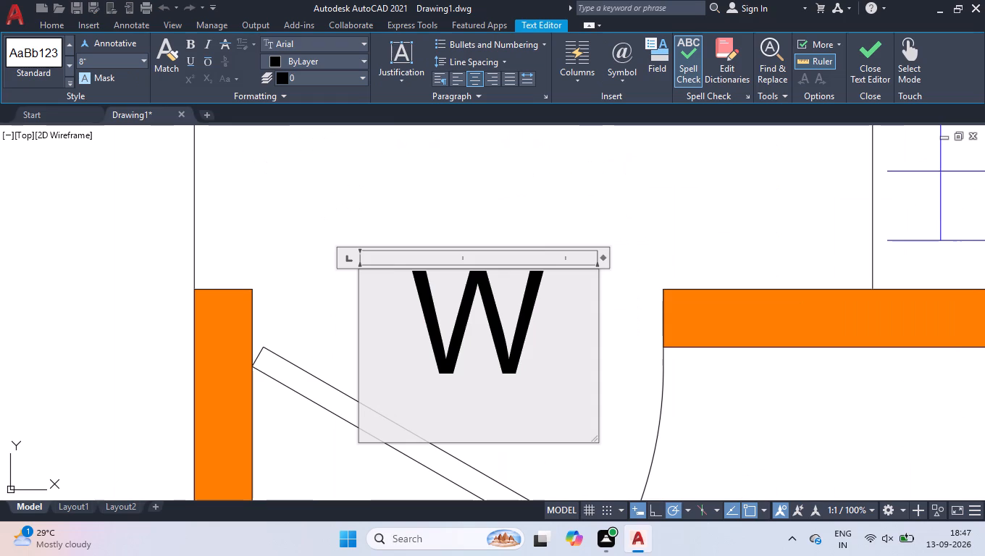
key(ctrl+a)
text(D2)
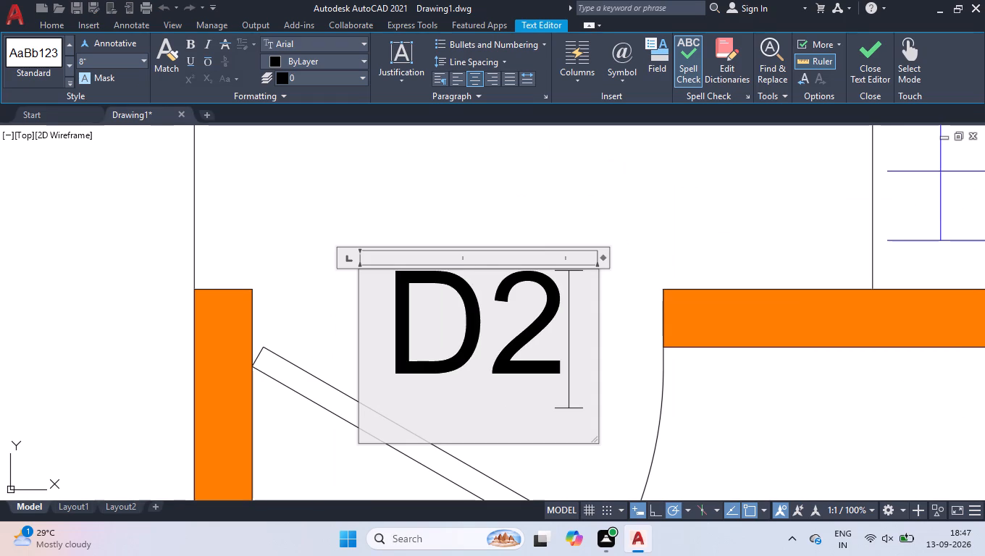
click(348, 303)
Change the label at the lower-left room's door to "D1".
scroll(351, 316, down, 4)
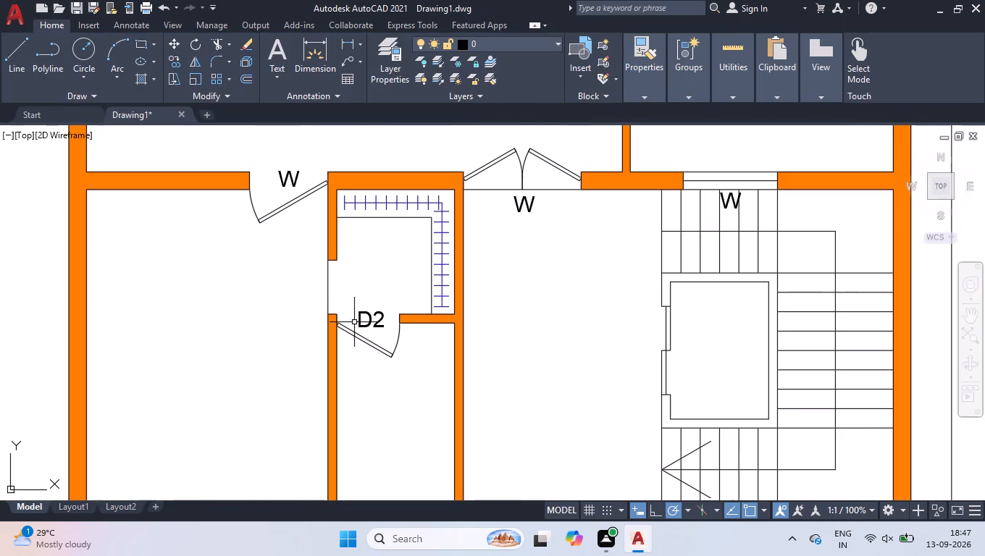
scroll(290, 157, up, 3)
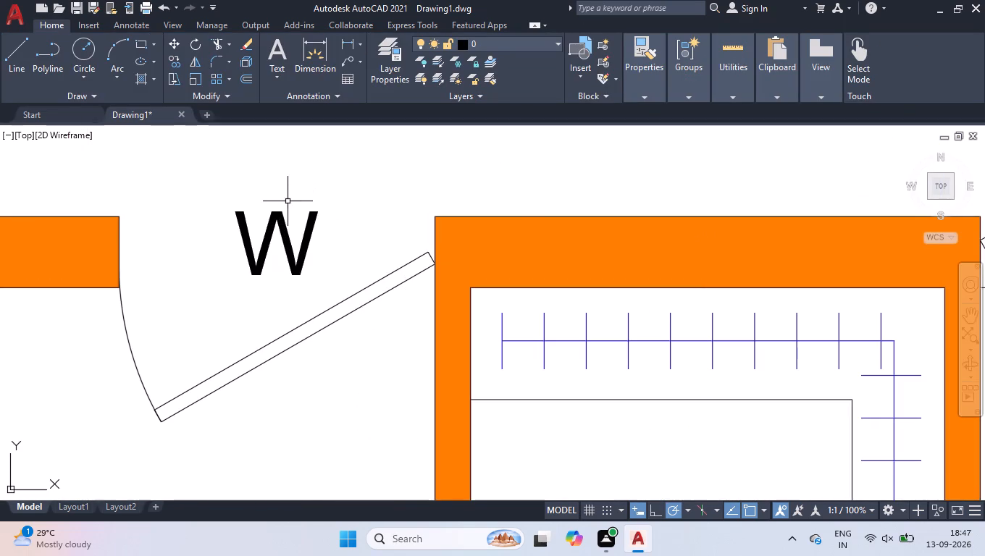
scroll(283, 211, up, 2)
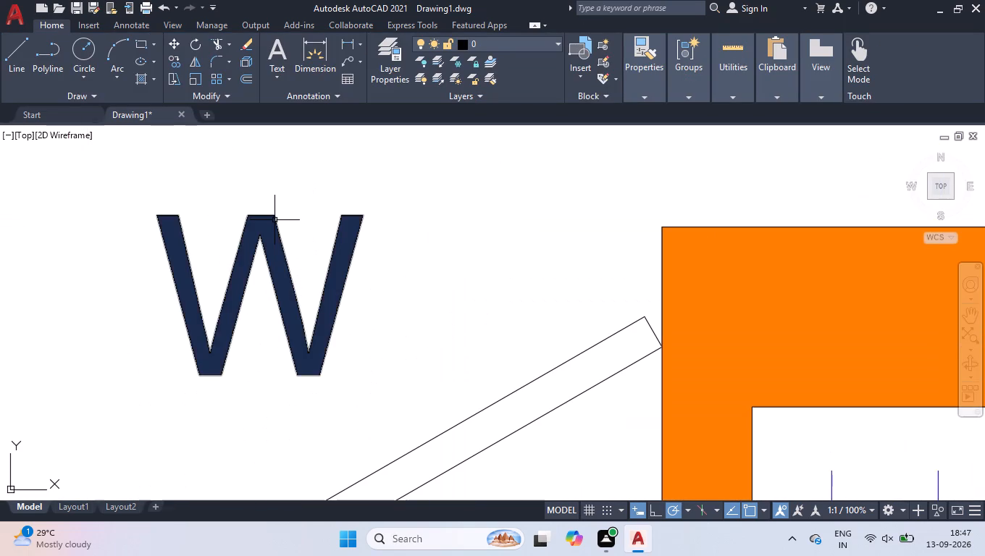
double_click(274, 220)
drag(341, 256, 153, 226)
key(d)
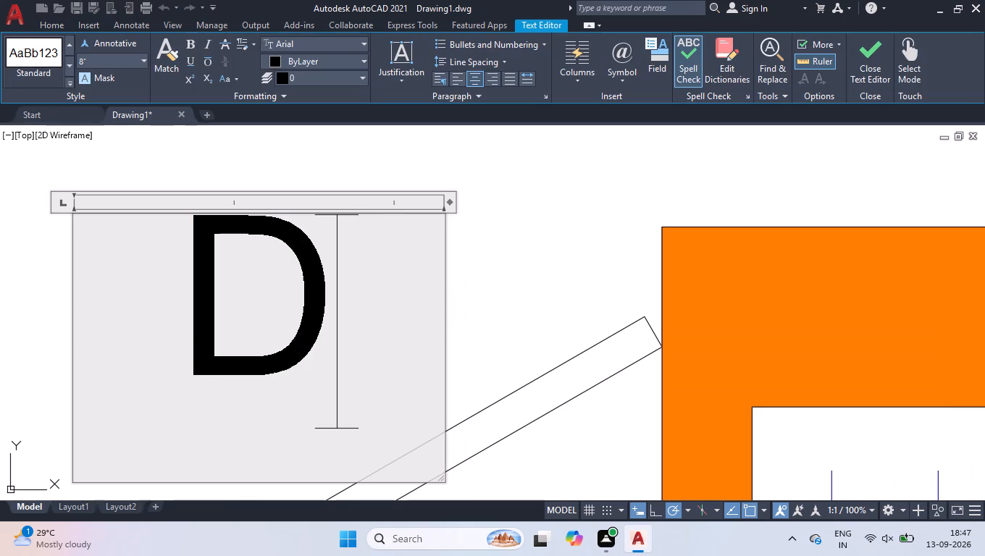
key(1)
click(477, 183)
Change the label below the double door to "D".
scroll(446, 243, down, 6)
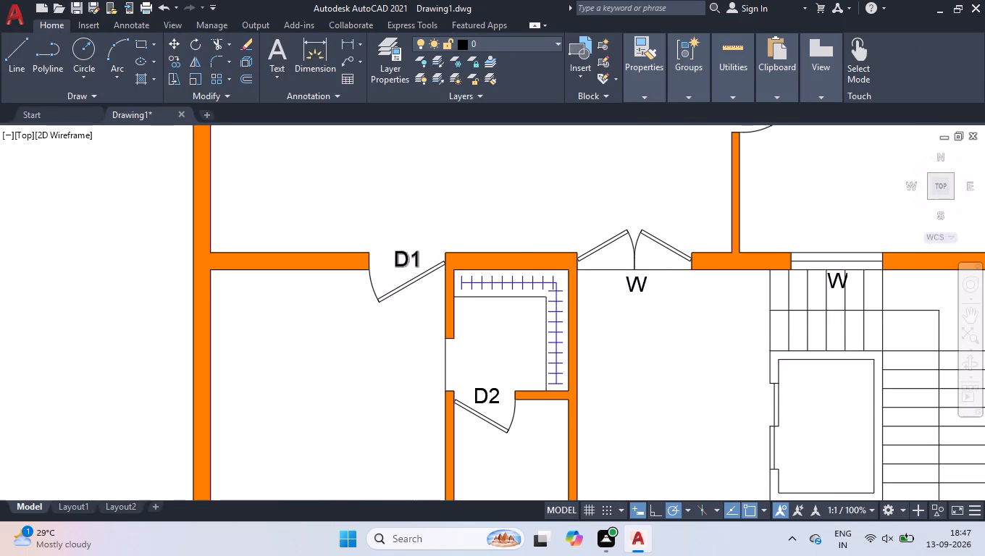
scroll(662, 271, up, 1)
scroll(489, 284, up, 1)
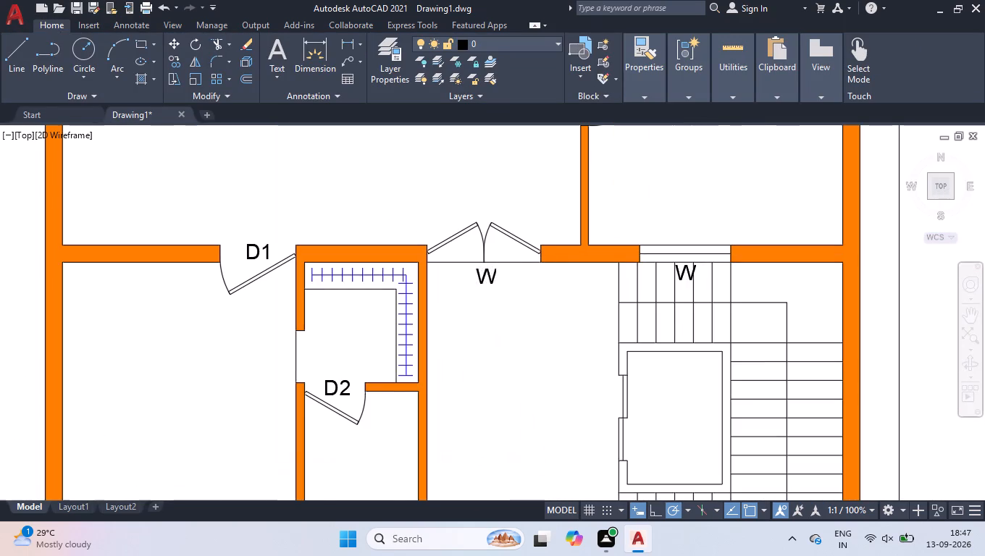
scroll(489, 284, up, 4)
double_click(493, 256)
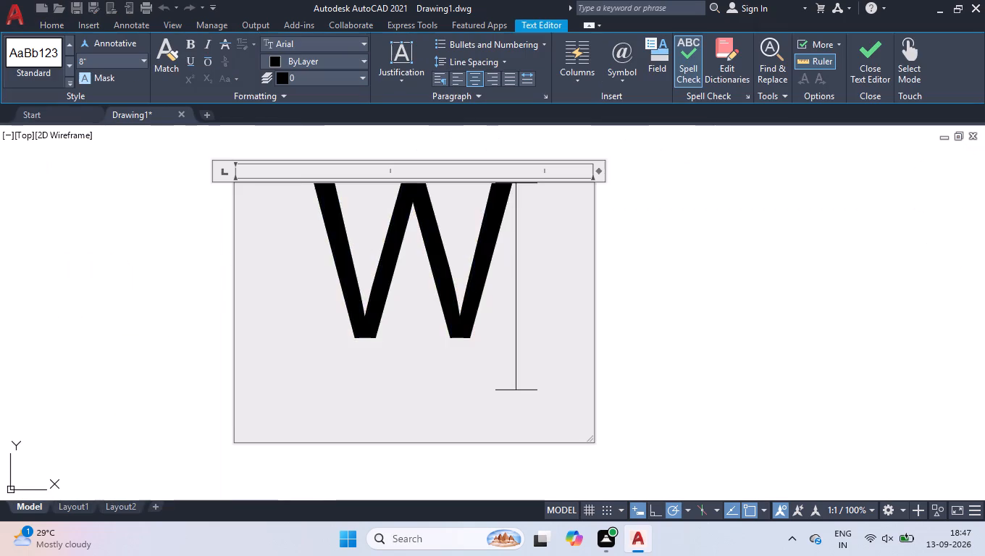
drag(498, 253, 367, 243)
key(d)
click(770, 334)
Change the label at the door in the middle-right room's upper wall to "D1".
scroll(459, 313, down, 3)
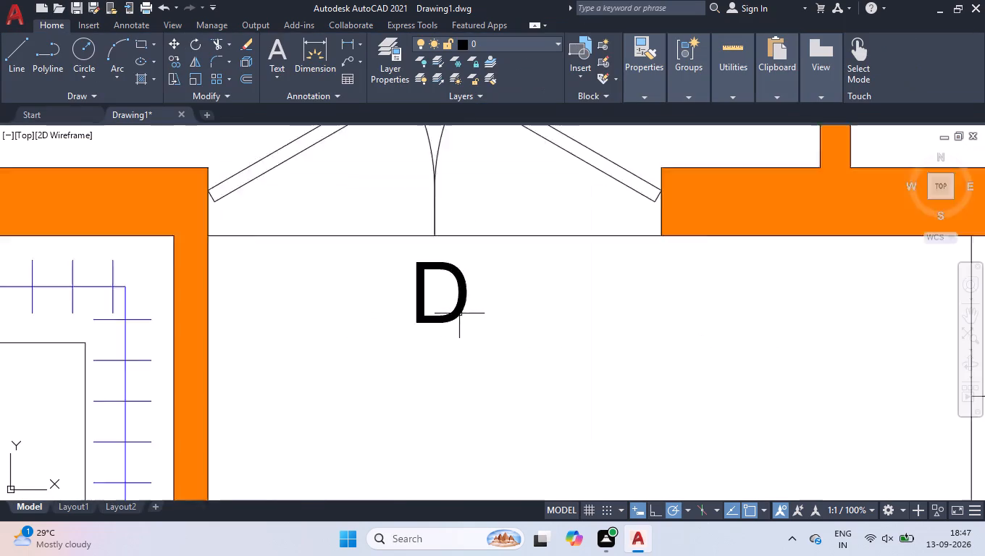
scroll(459, 313, down, 4)
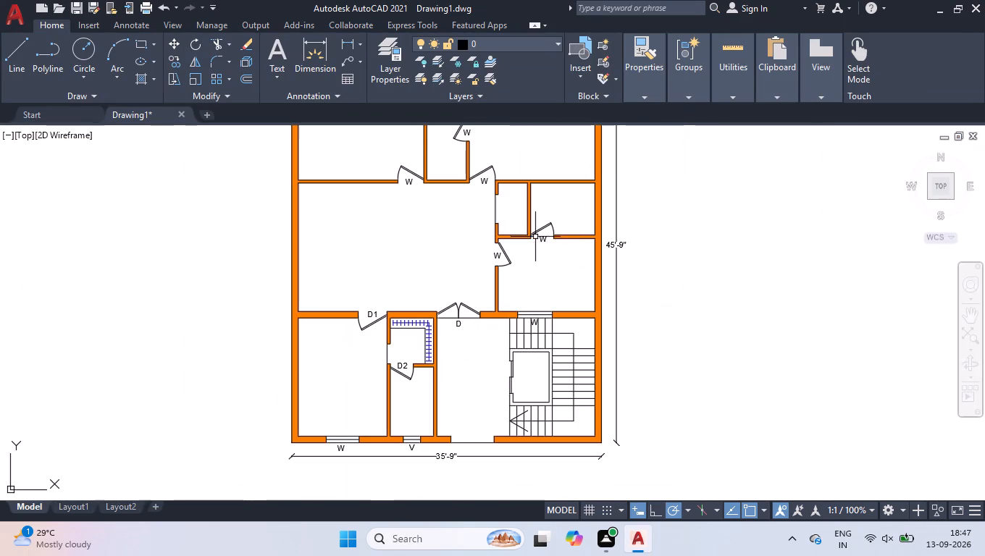
scroll(535, 237, up, 4)
double_click(550, 246)
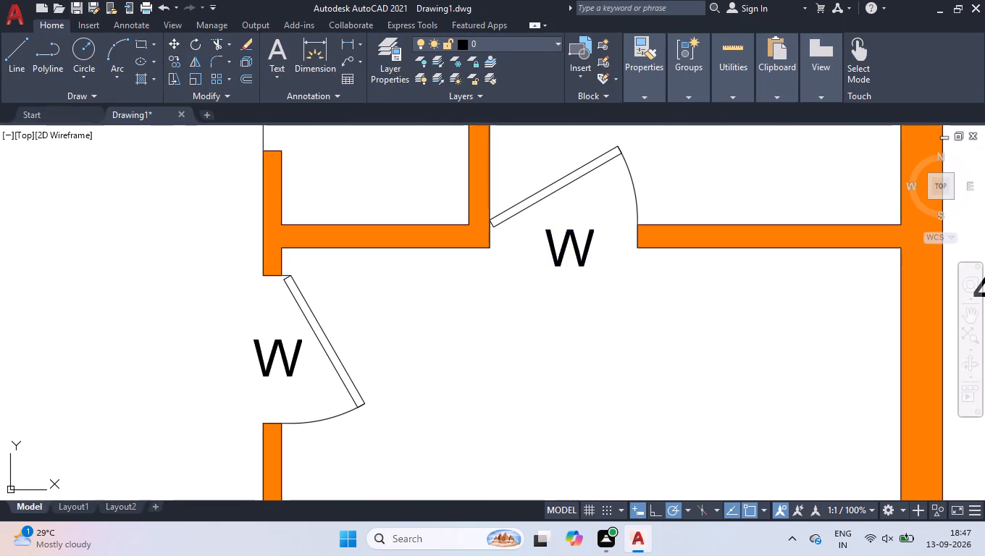
drag(598, 247, 511, 258)
text(D1)
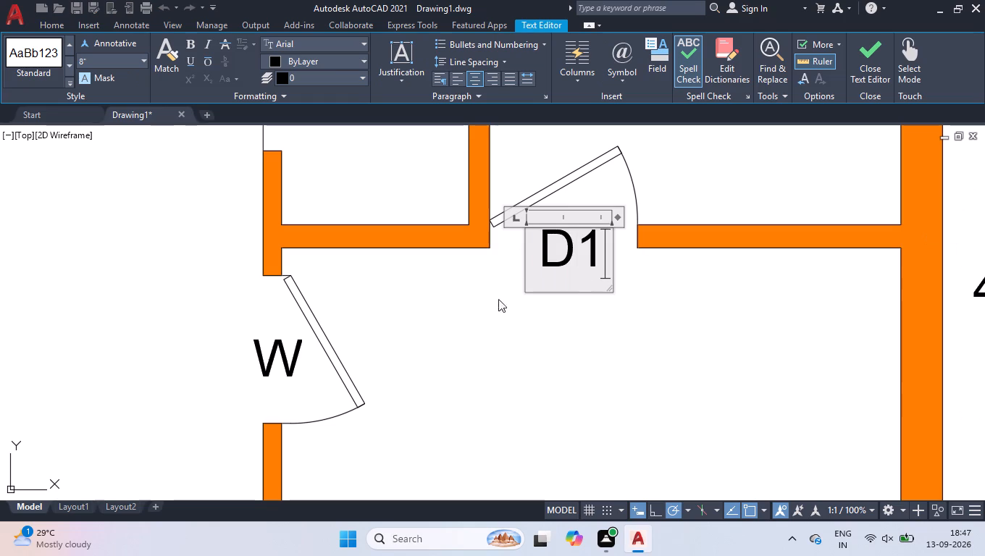
click(496, 373)
Change the label at the door between the large central room and the middle-right room to "D1".
double_click(277, 355)
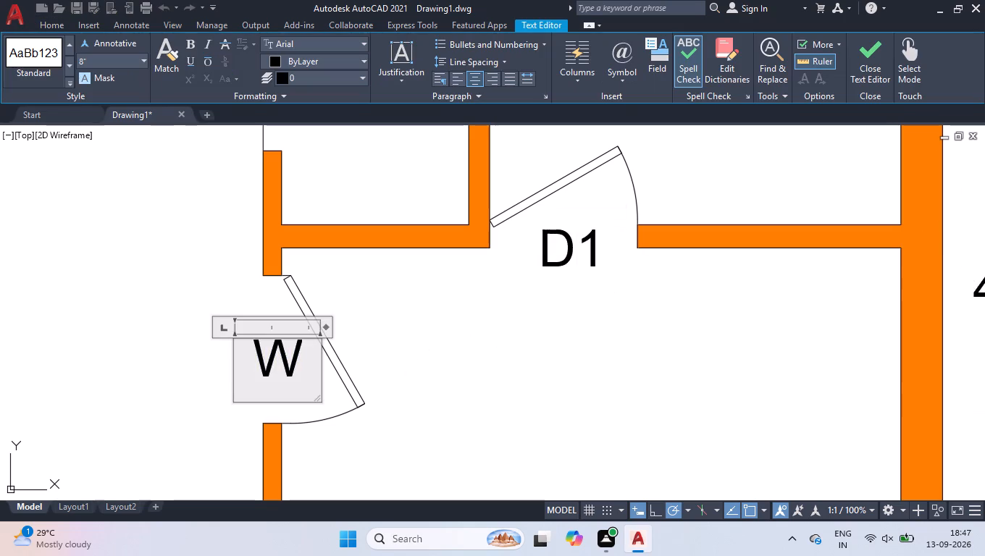
drag(315, 355, 206, 355)
text(D1)
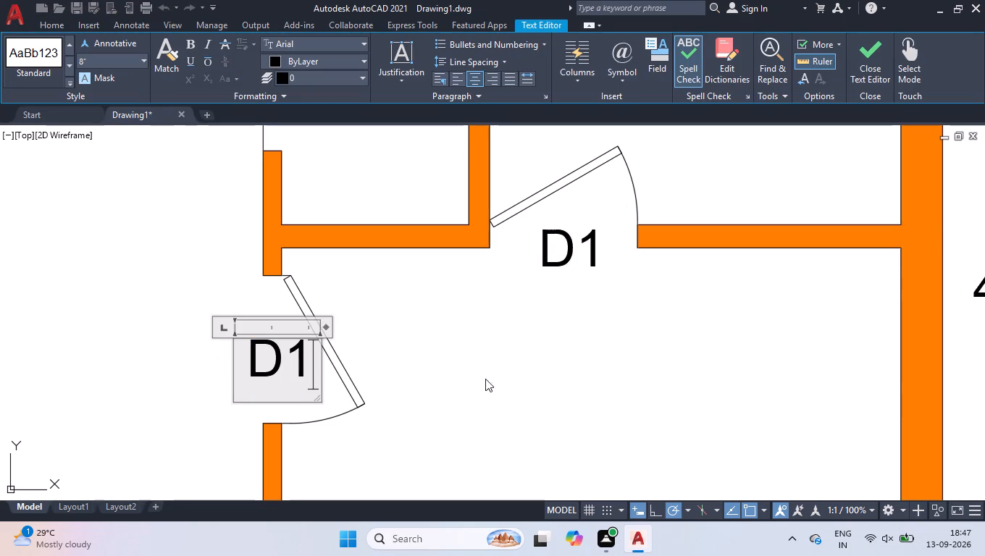
click(513, 363)
Change the label at the door from the large central room into the upper-right room to "D1".
scroll(513, 363, down, 3)
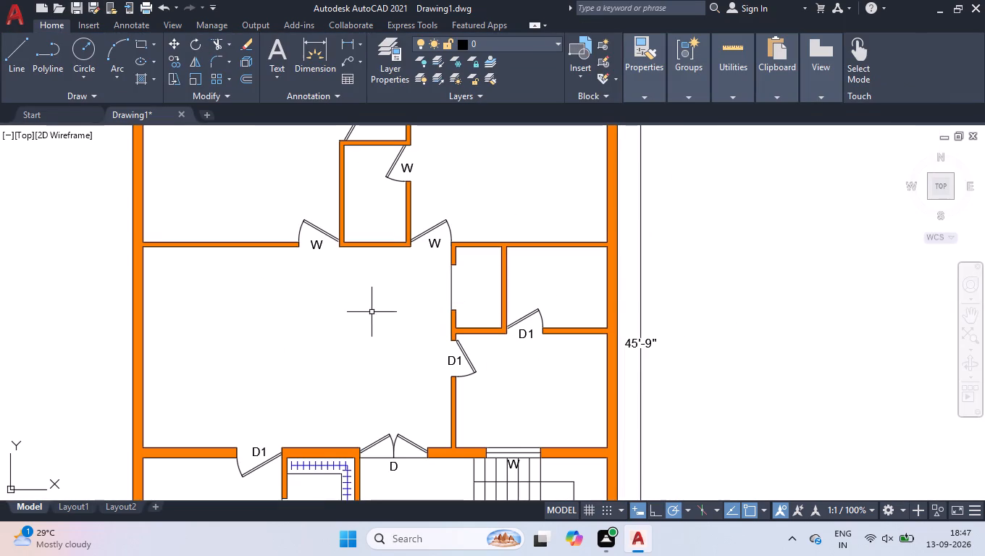
scroll(416, 231, up, 4)
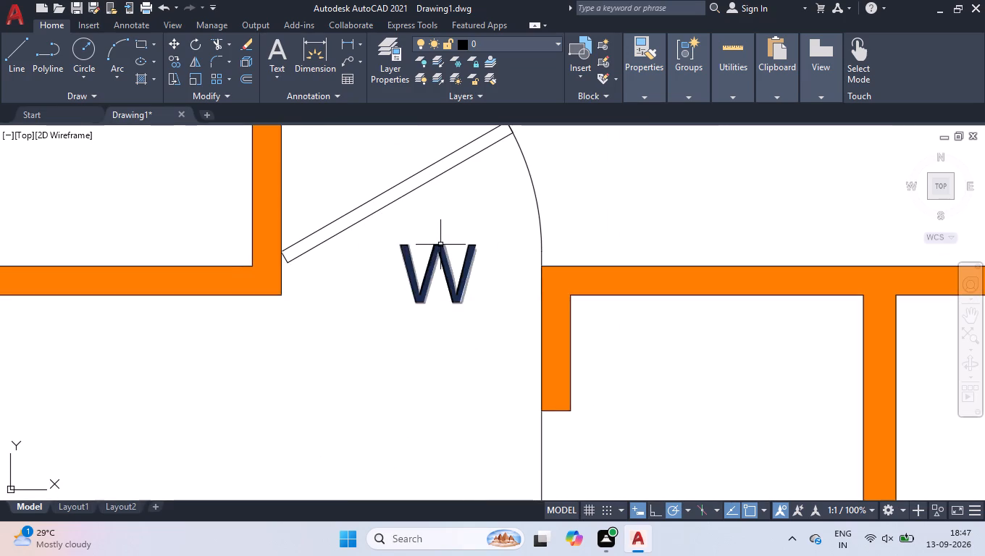
double_click(440, 245)
drag(471, 271, 385, 265)
text(D1)
click(350, 377)
scroll(387, 366, down, 2)
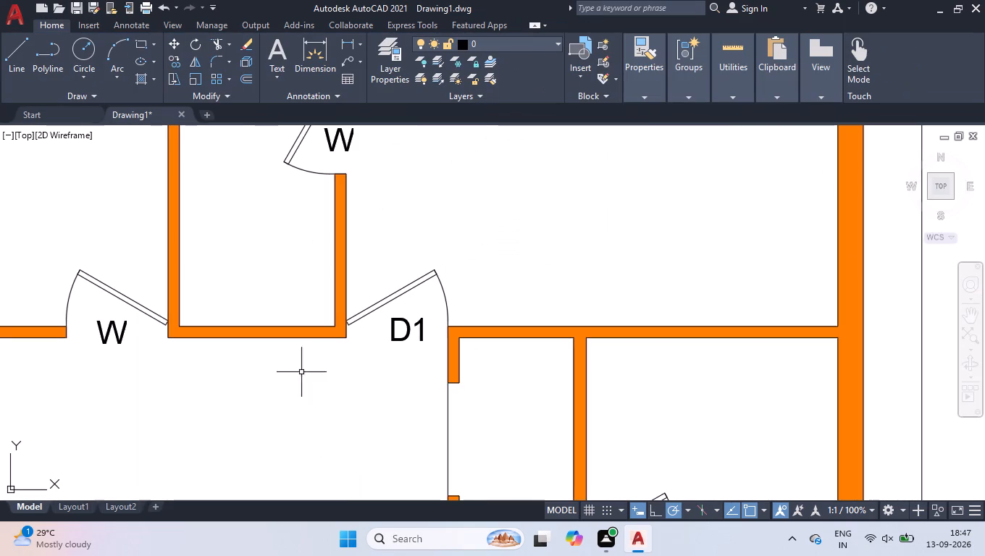
Change the label at the door from the large central room into the upper-left room to "D1".
scroll(82, 327, up, 3)
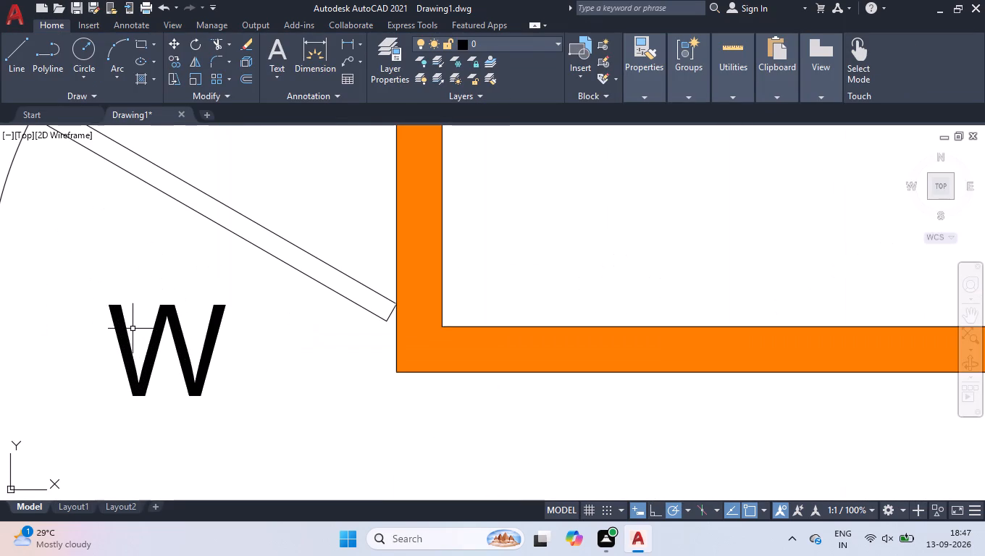
double_click(128, 328)
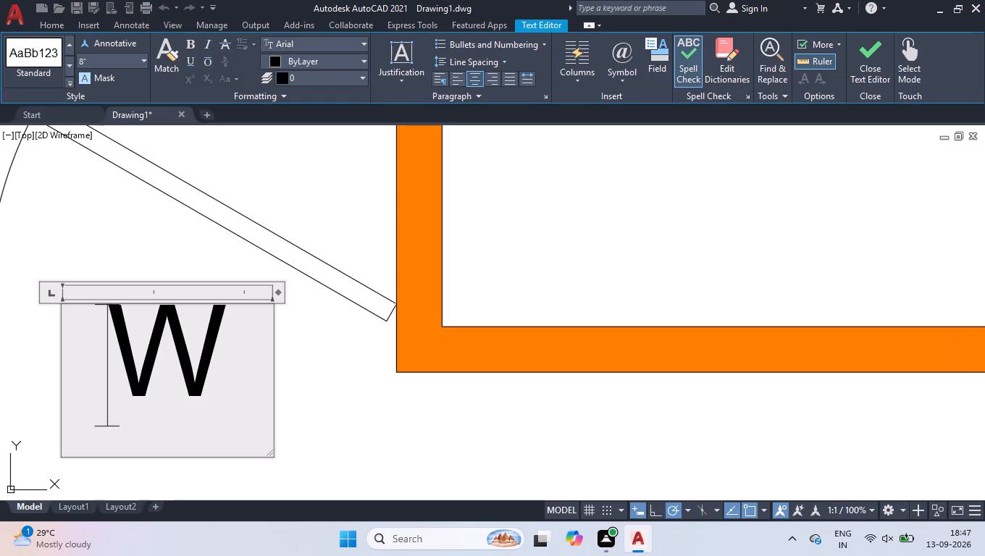
drag(211, 353, 62, 341)
text(D1)
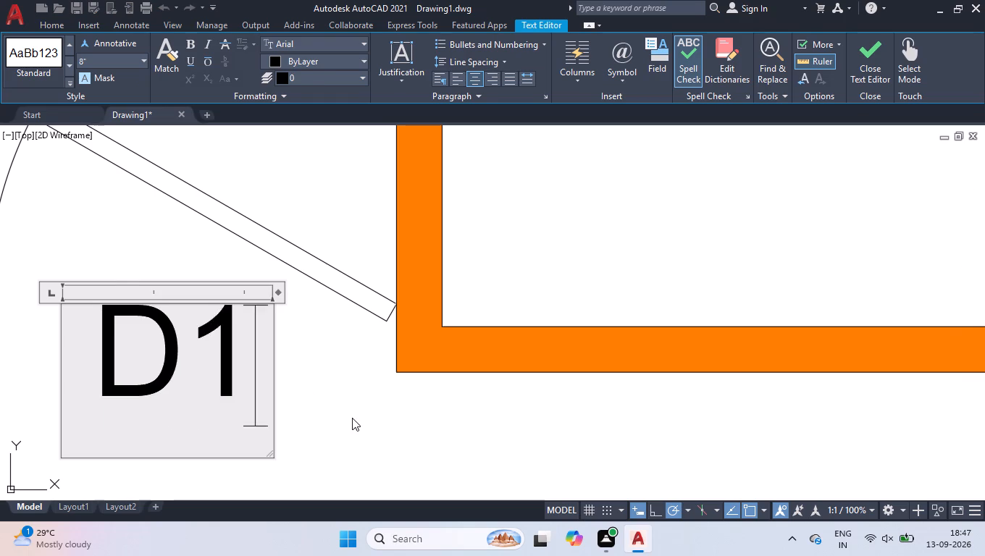
click(352, 418)
Change the label at the door between the lower small middle room and the upper-right room to "D2".
scroll(352, 418, down, 5)
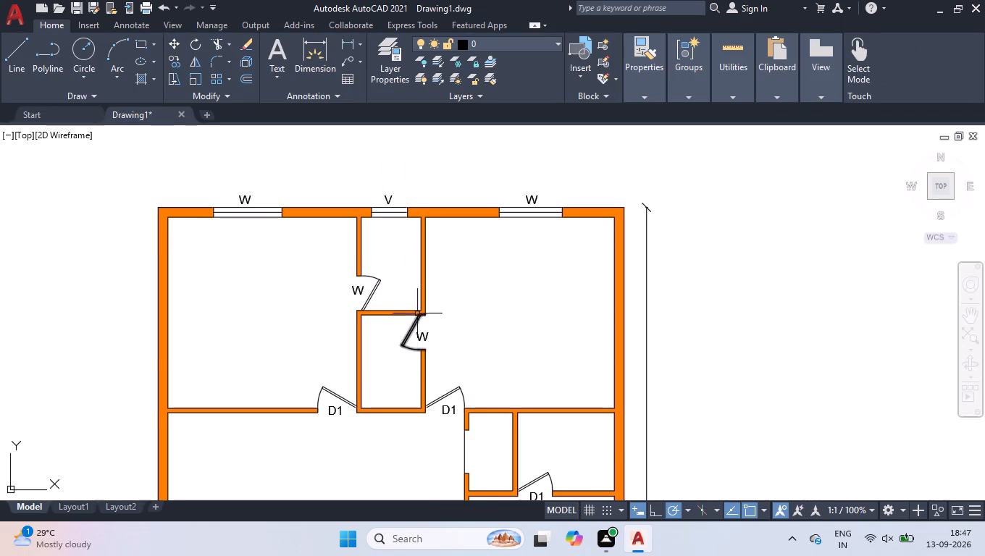
scroll(419, 309, up, 3)
scroll(400, 444, up, 1)
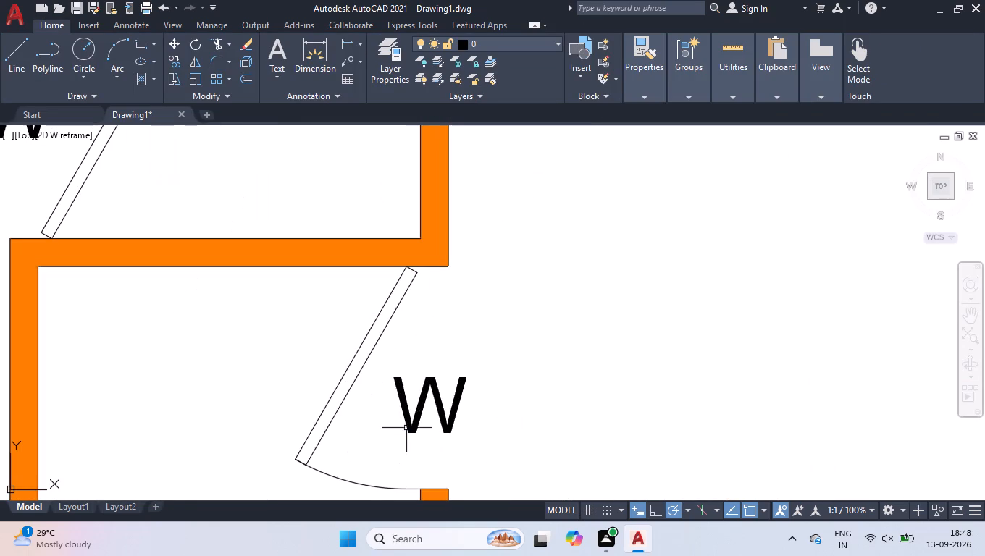
double_click(404, 421)
drag(444, 416, 385, 409)
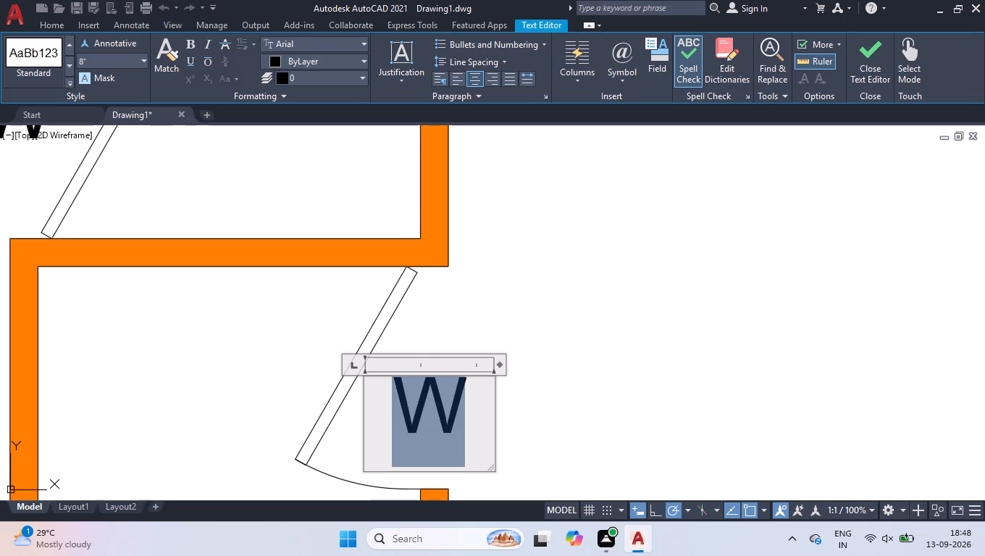
drag(385, 409, 373, 405)
text(D2)
click(566, 327)
Change the label at the door between the upper-left room and the upper small middle room to "D2".
scroll(480, 380, down, 2)
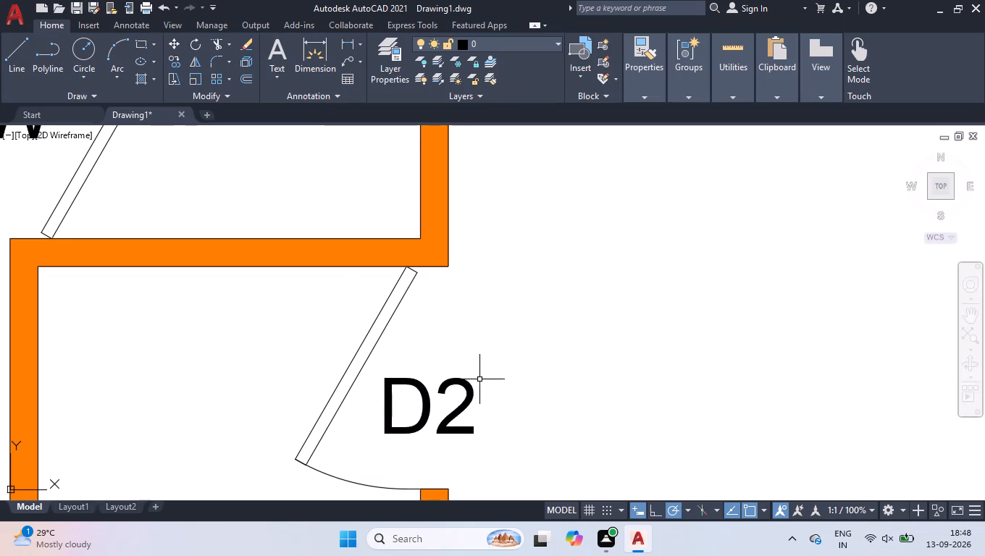
scroll(285, 243, up, 2)
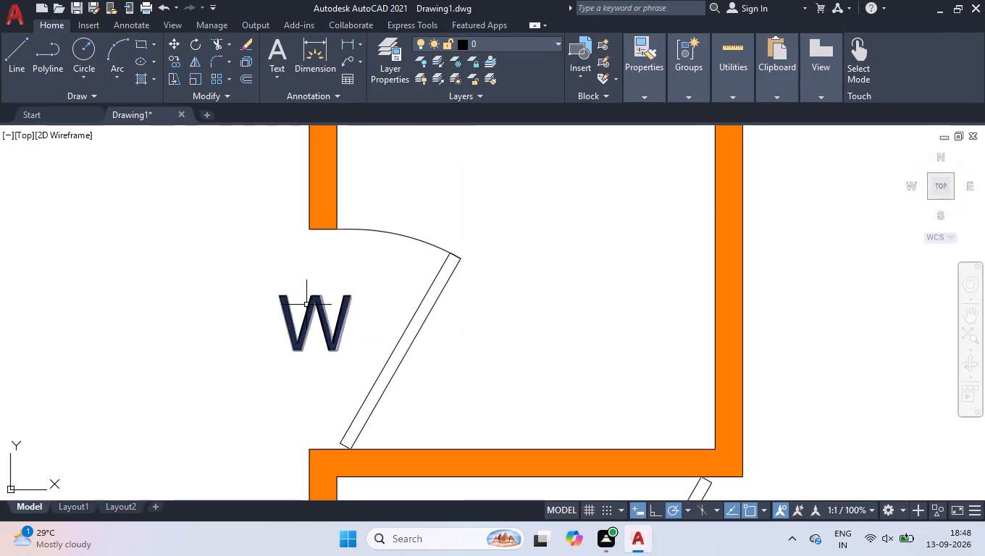
double_click(308, 303)
drag(341, 316, 290, 311)
text(D2)
click(190, 313)
Insert the double sink (36 in top), range-oven (30 in top) and two-door refrigerator (36 in top) blocks from DesignCenter's Kitchens.dwg beside the plan.
scroll(469, 347, down, 2)
scroll(313, 291, down, 3)
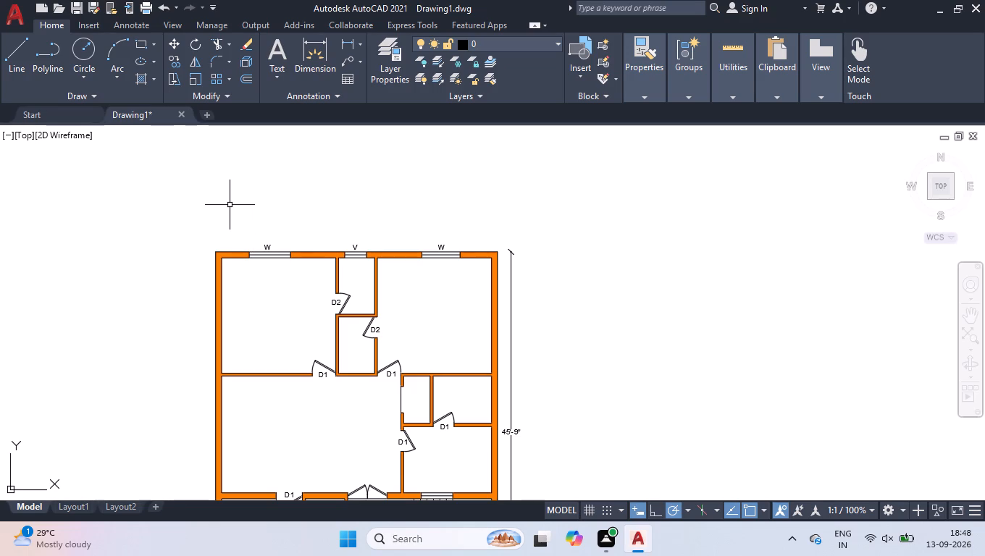
click(945, 188)
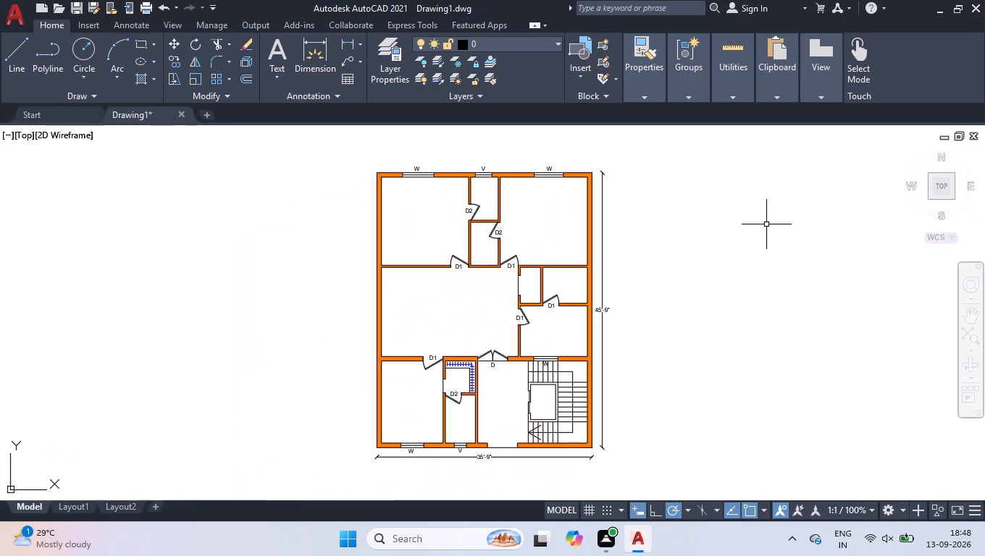
key(ctrl+2)
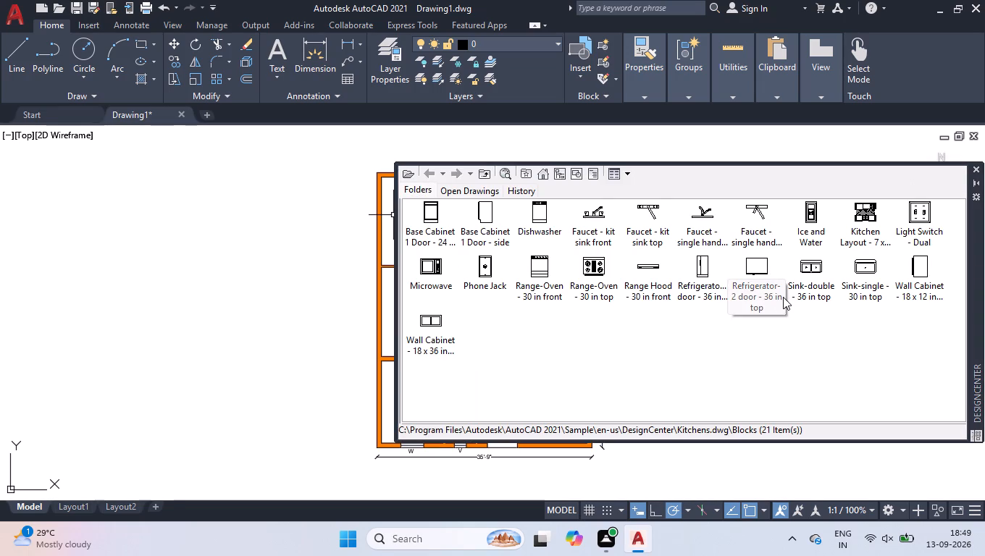
drag(816, 266, 761, 264)
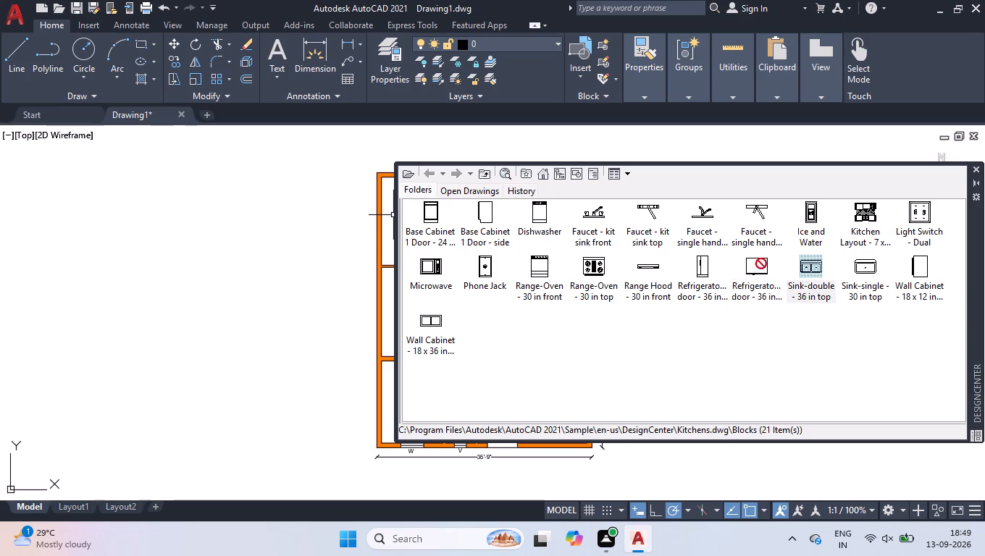
drag(761, 264, 200, 207)
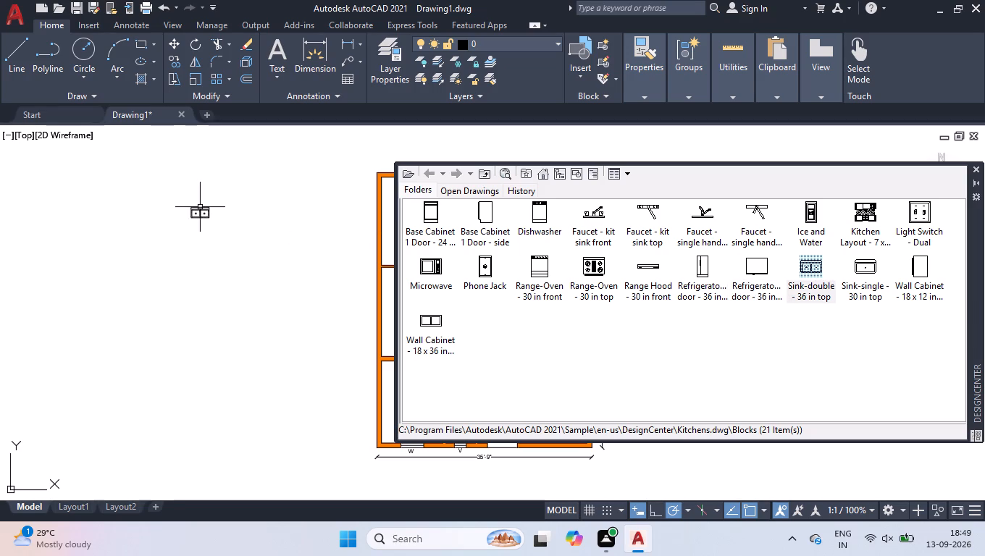
drag(598, 262, 241, 212)
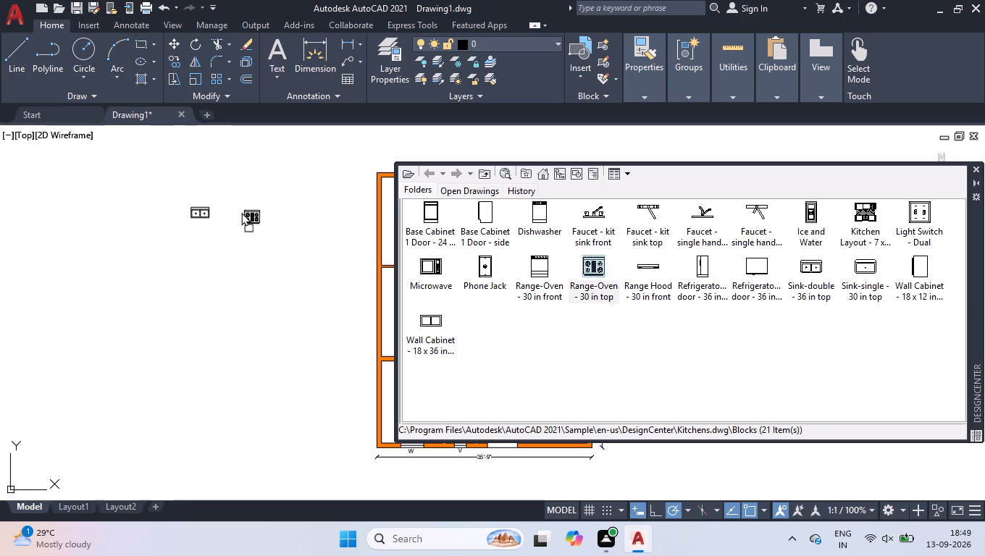
drag(241, 212, 240, 212)
drag(765, 266, 253, 184)
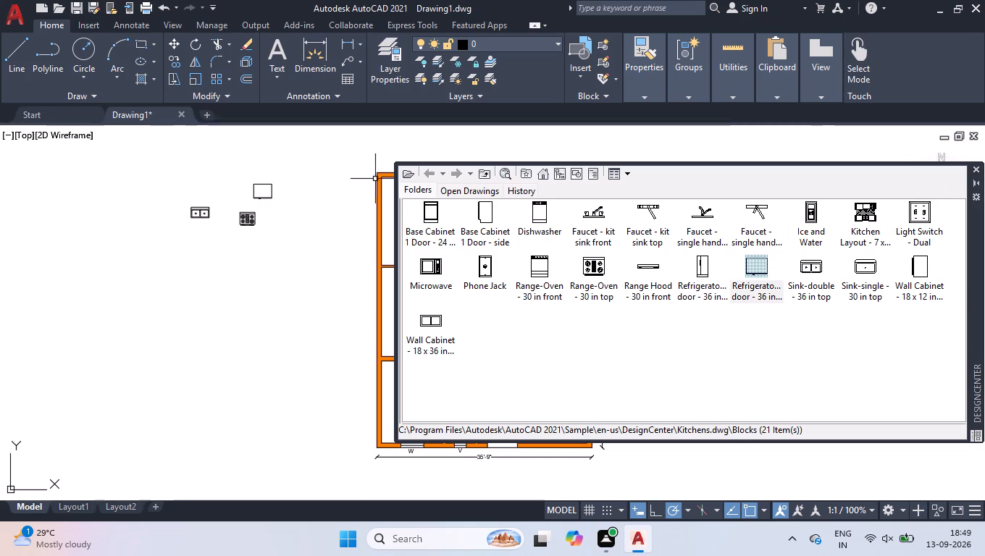
Load the House Designer.dwg blocks in DesignCenter and insert the top-view toilet and oval sink beside the plan.
click(407, 173)
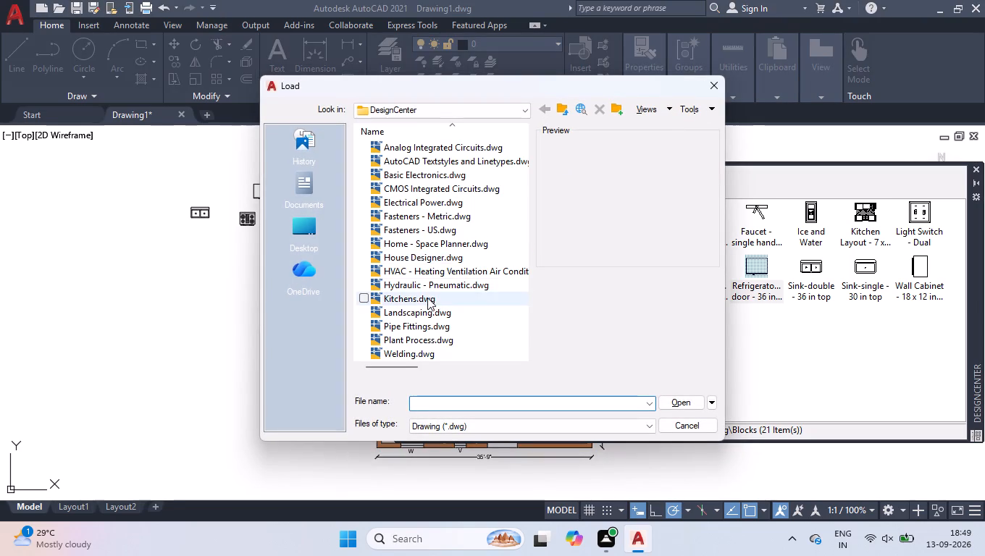
click(470, 263)
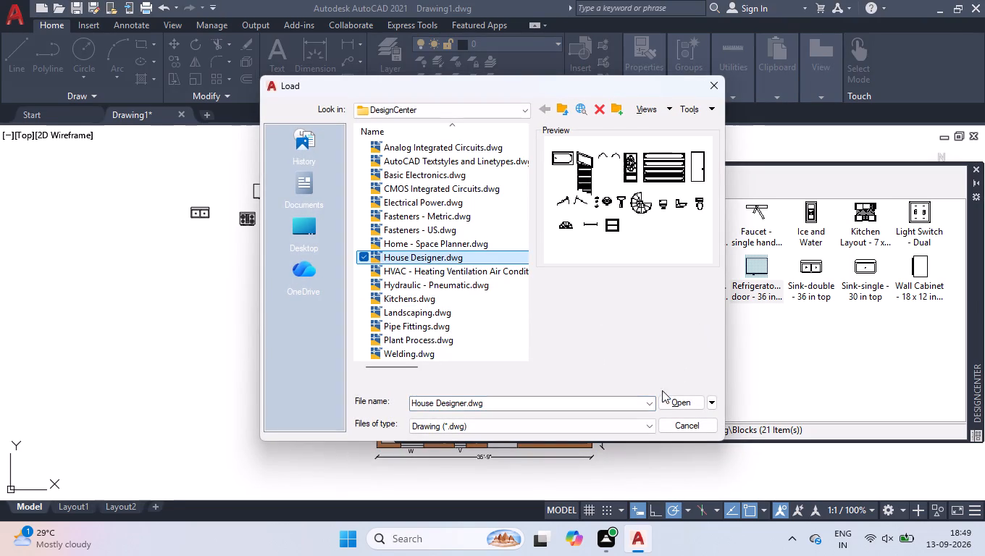
click(665, 401)
double_click(434, 208)
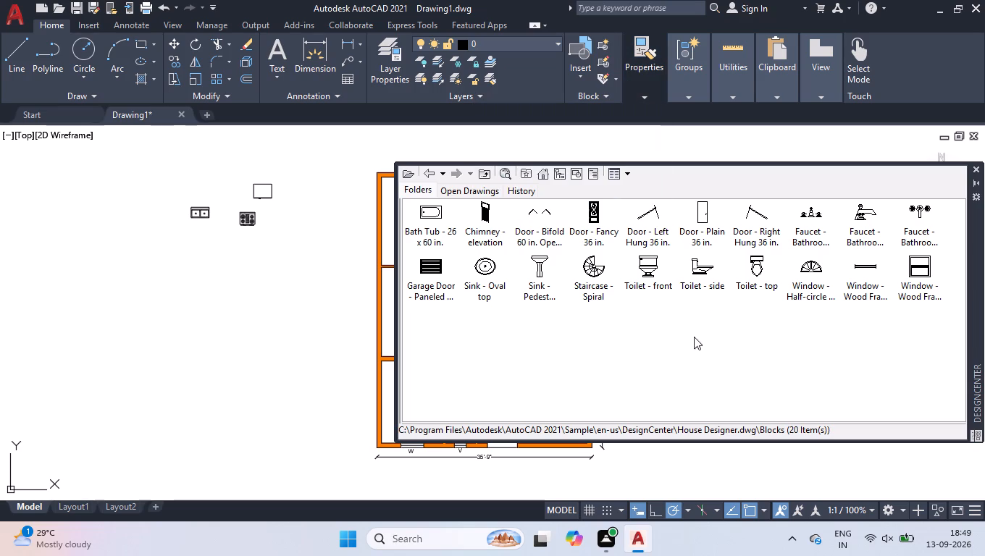
drag(752, 266, 248, 257)
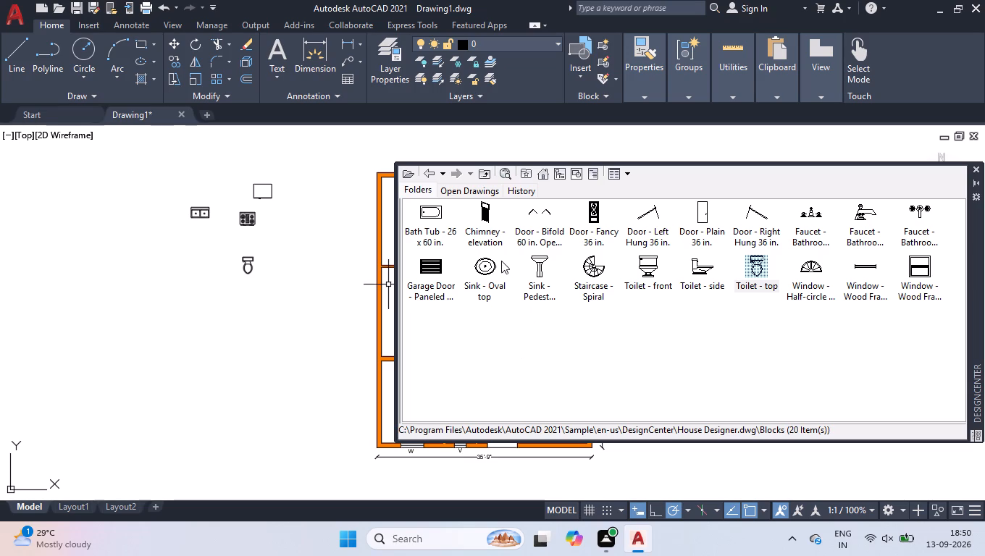
drag(492, 262, 274, 240)
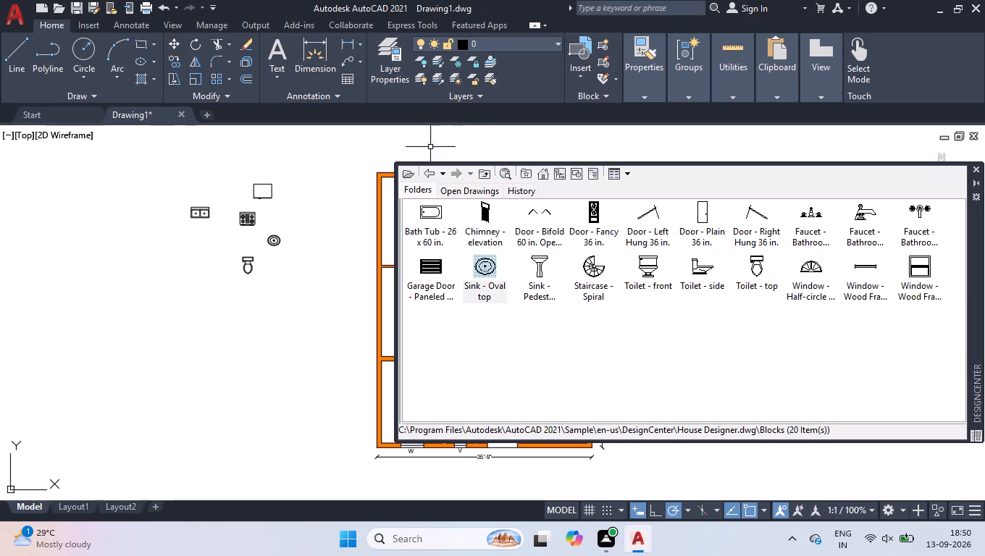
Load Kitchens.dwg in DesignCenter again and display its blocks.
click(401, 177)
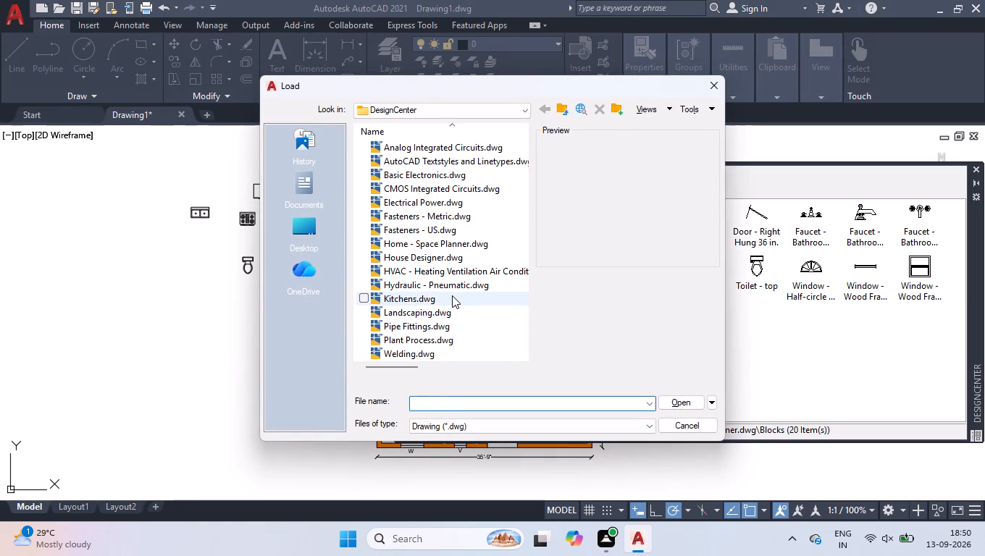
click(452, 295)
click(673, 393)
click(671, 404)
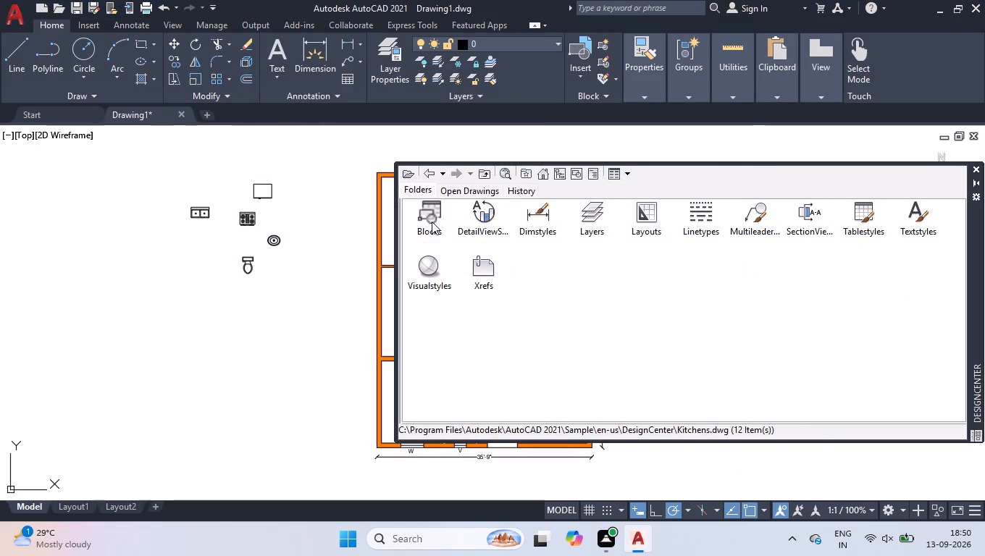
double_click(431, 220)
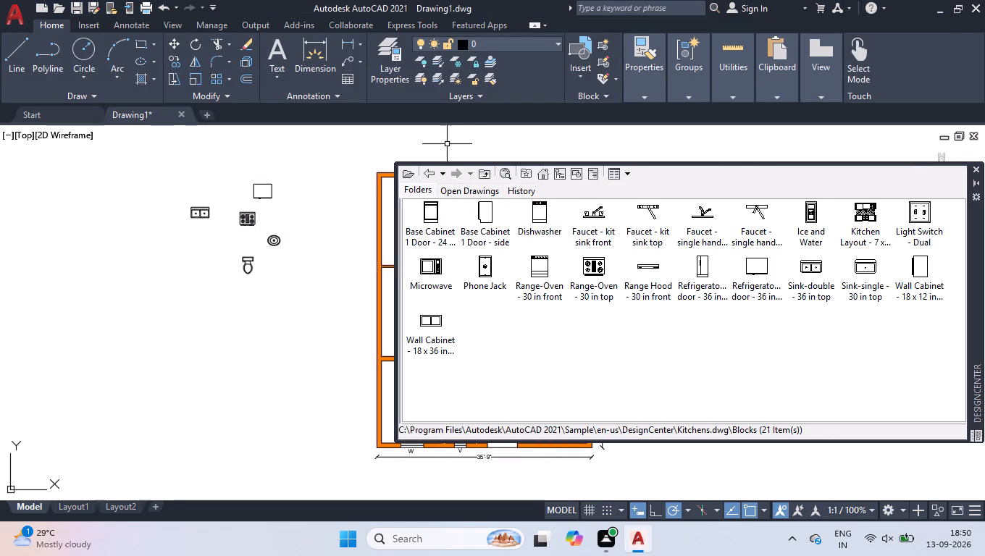
Load the Home - Space Planner.dwg sample drawing in DesignCenter.
click(415, 172)
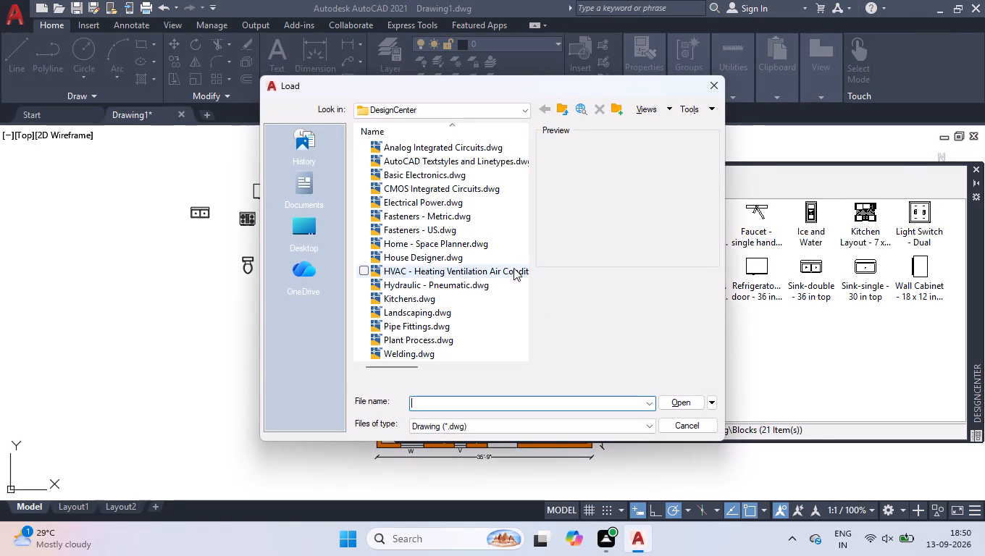
click(484, 242)
click(671, 407)
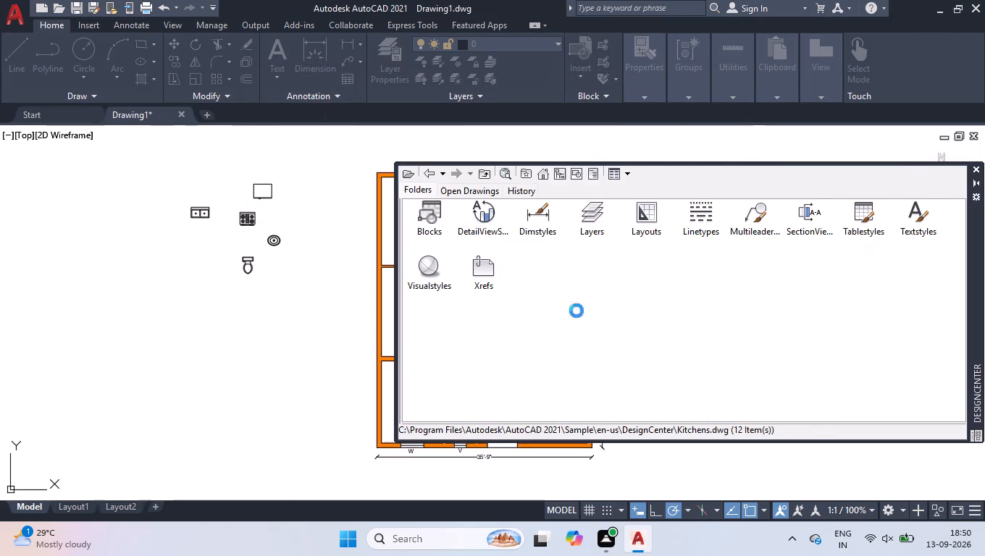
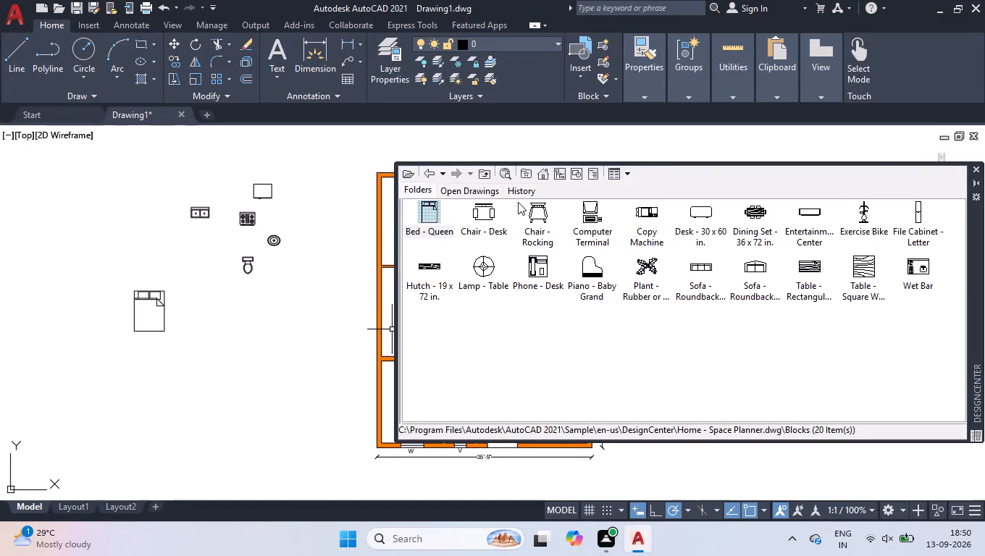
Insert both roundback sofas, the rocking chair, the 36 x 72 in. dining set and the rectangular table beside the plan; close DesignCenter.
drag(689, 270, 240, 358)
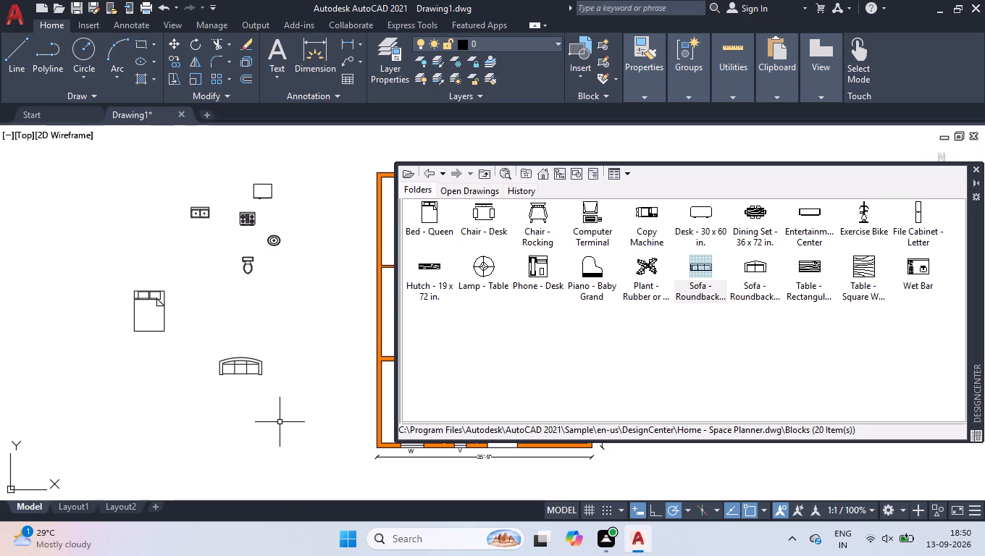
drag(752, 266, 322, 366)
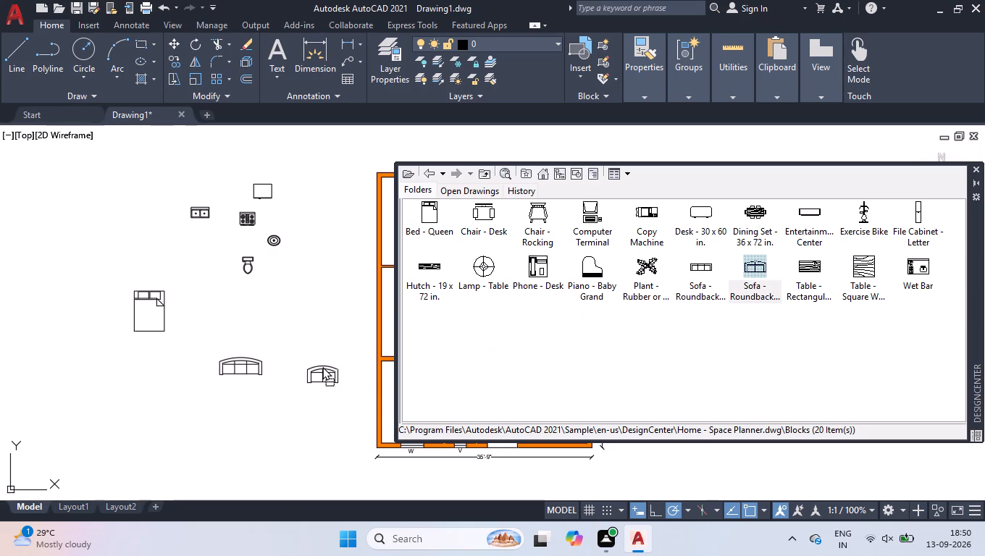
drag(322, 366, 303, 368)
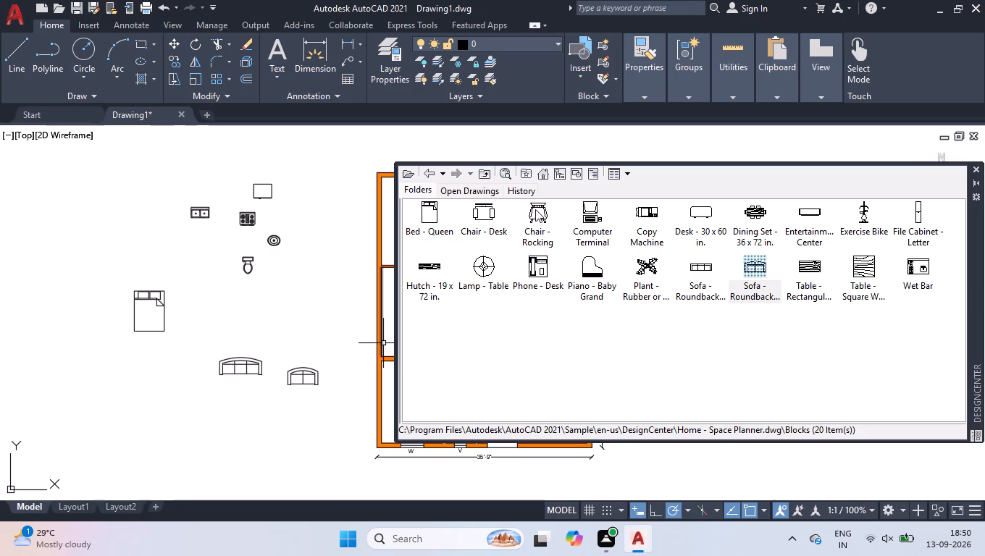
drag(535, 209, 233, 407)
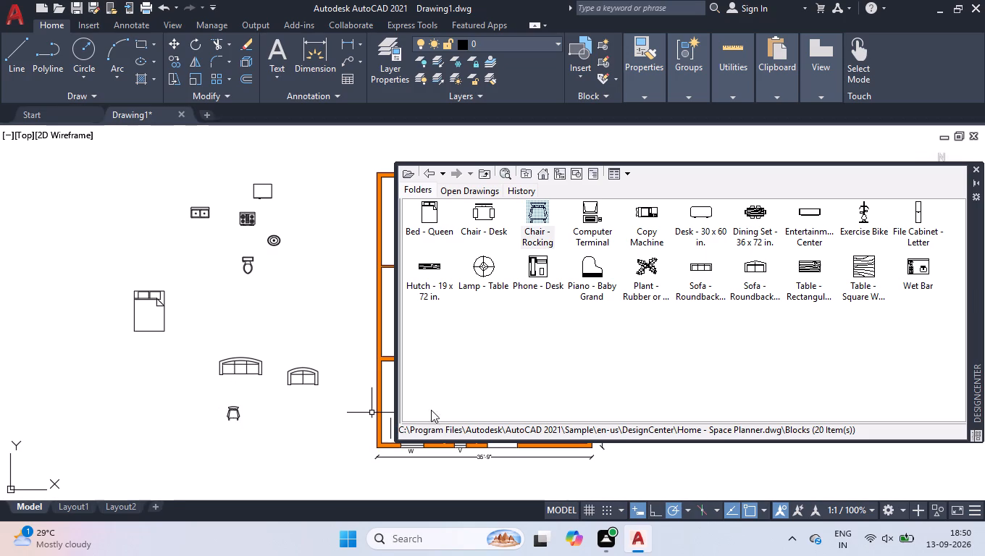
drag(755, 215, 324, 303)
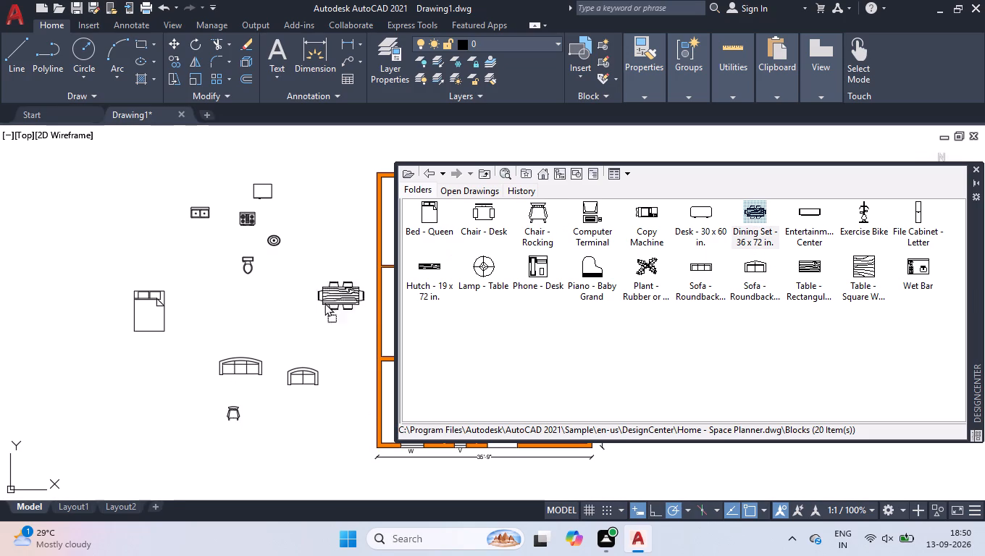
drag(324, 303, 285, 316)
drag(815, 266, 201, 315)
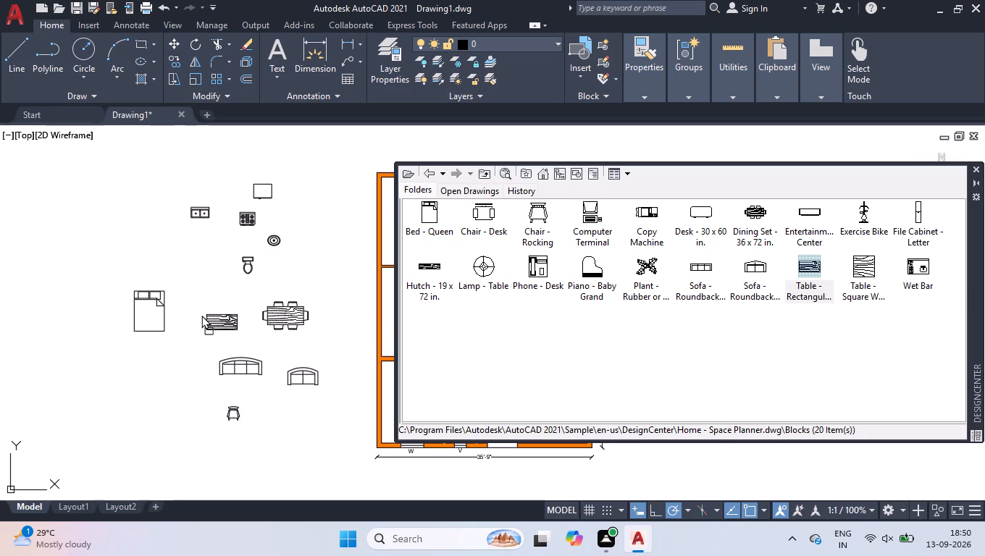
drag(201, 315, 197, 314)
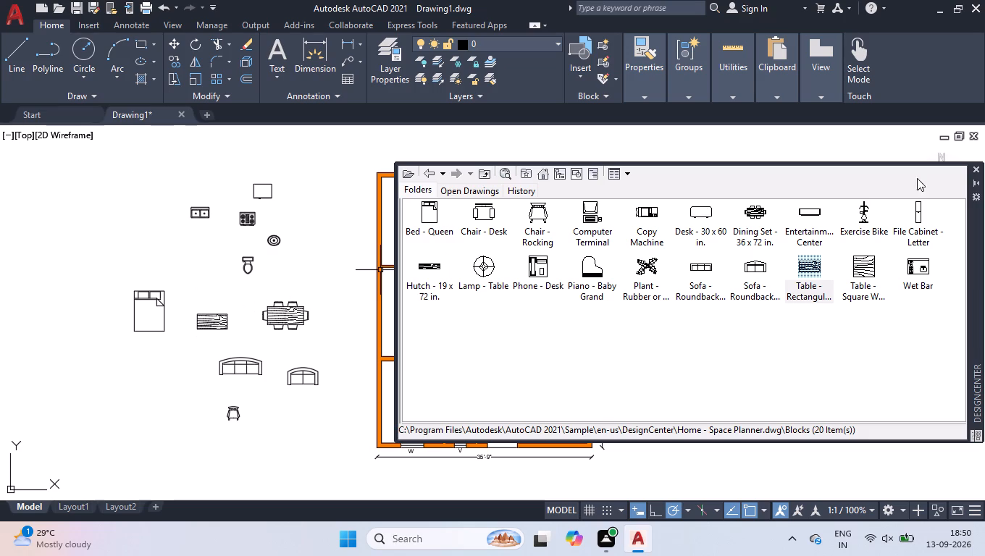
click(975, 167)
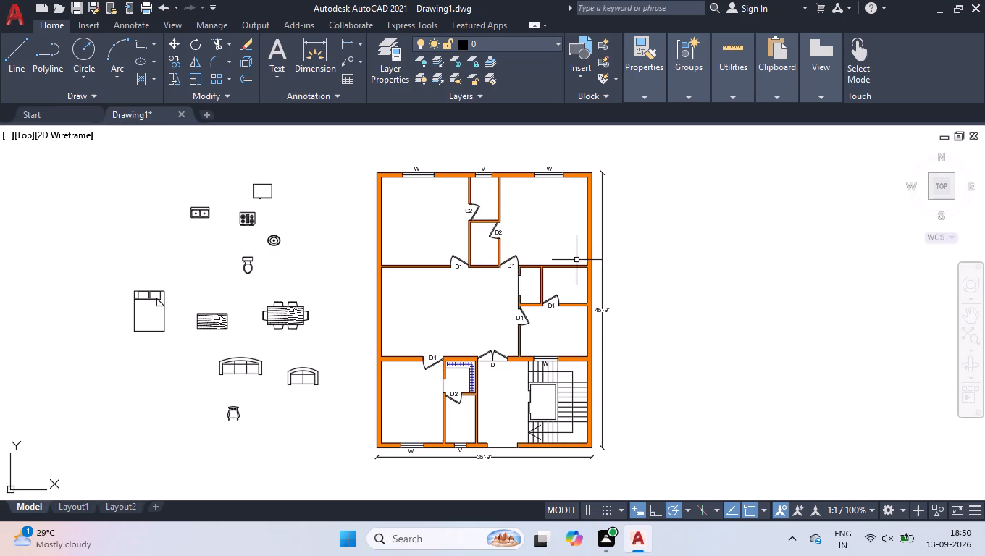
With Ortho on, draw a stepped line outside the plan's east wall: 3' right, 3' down and 3' right.
key(l)
key(Return)
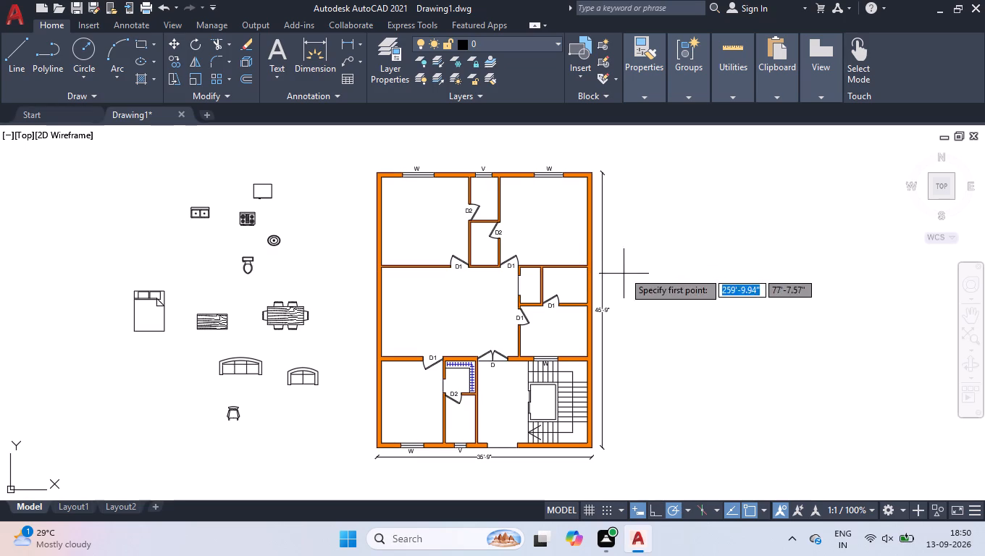
click(630, 268)
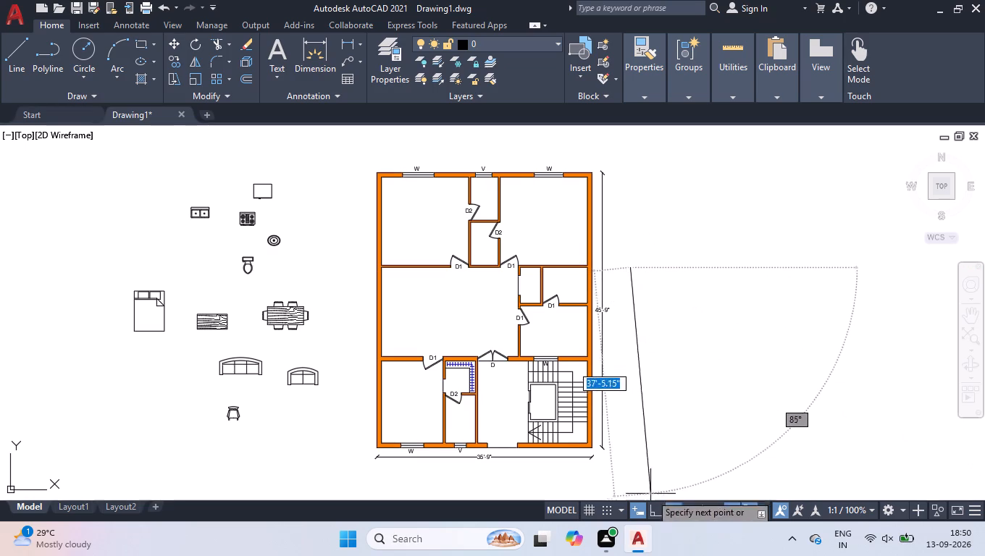
drag(651, 513, 651, 504)
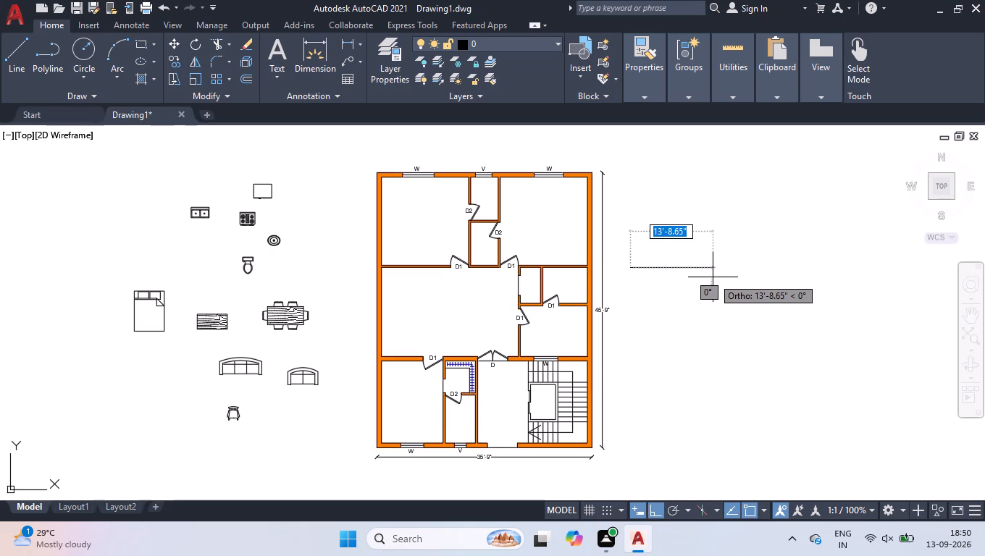
scroll(713, 277, up, 1)
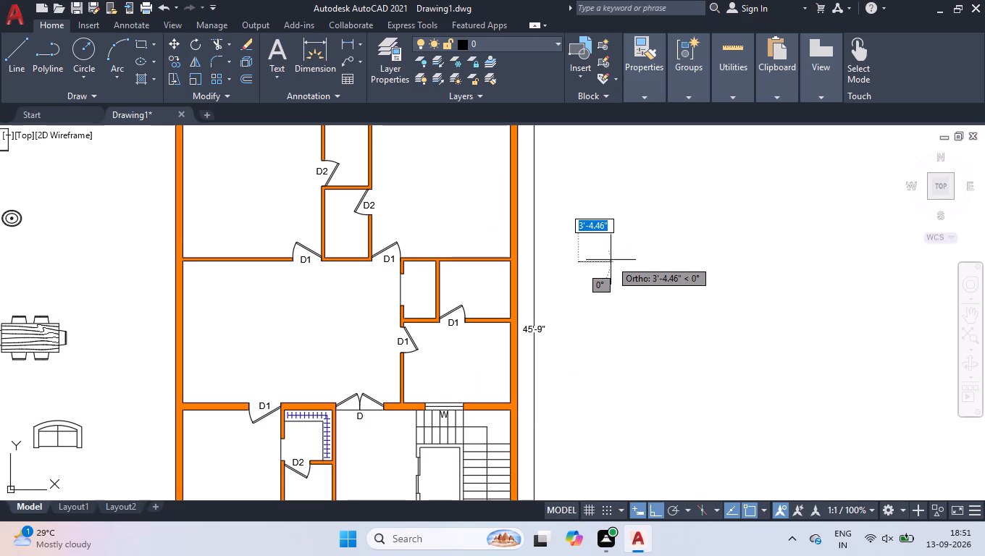
text(3')
key(Return)
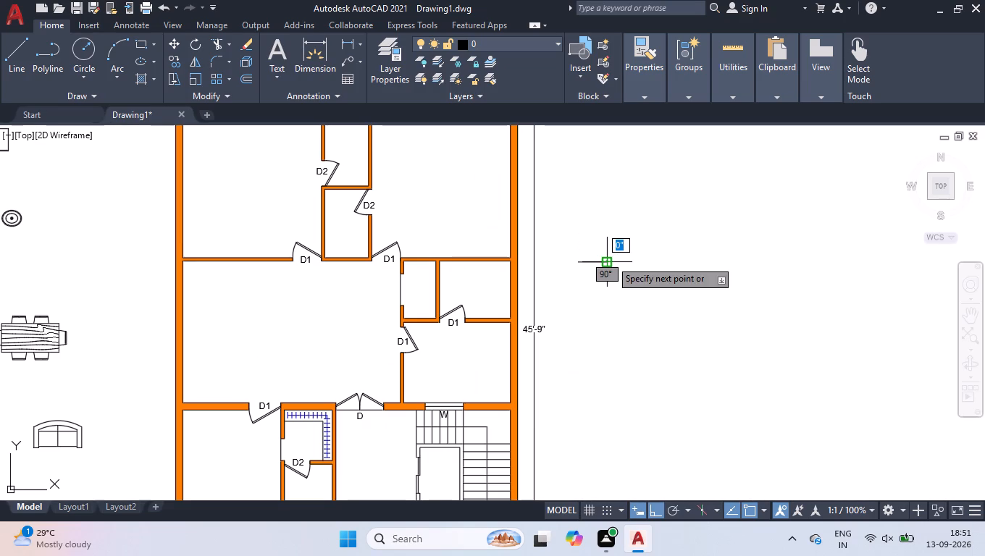
scroll(611, 260, up, 3)
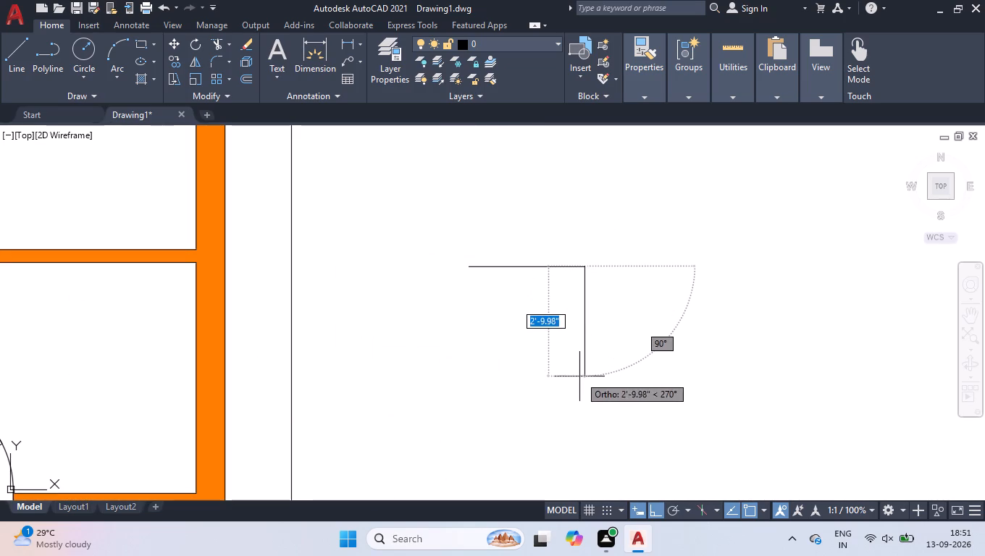
text(3')
key(Return)
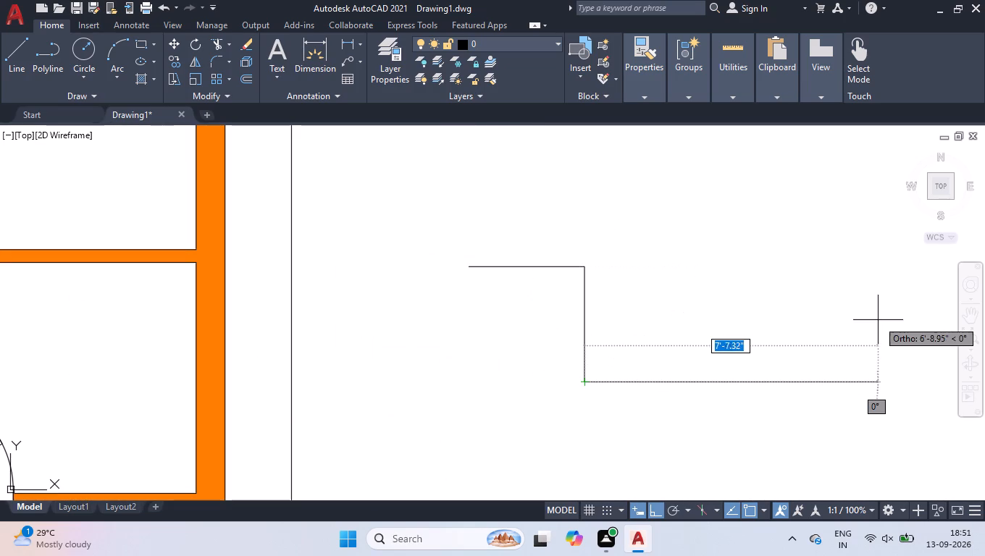
text(3')
key(Return)
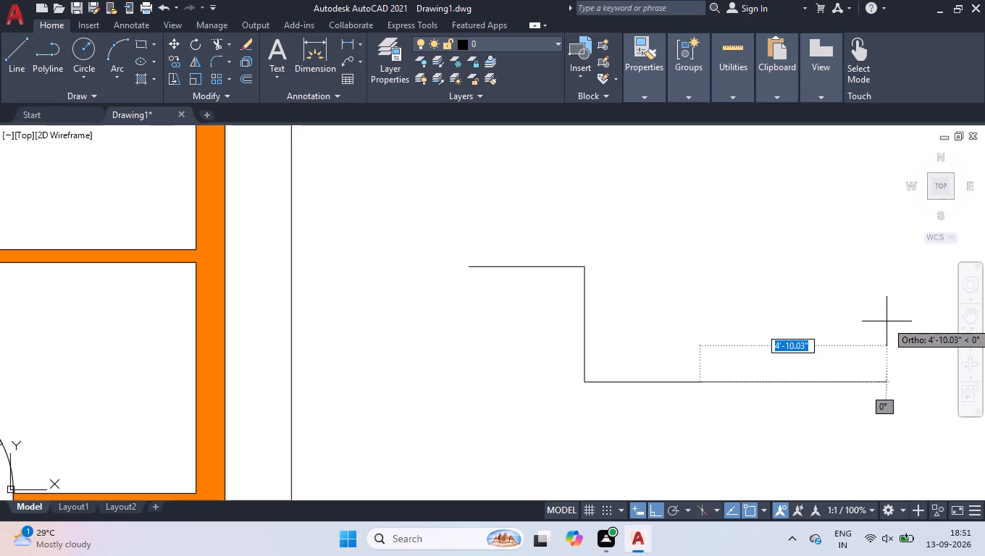
key(Return)
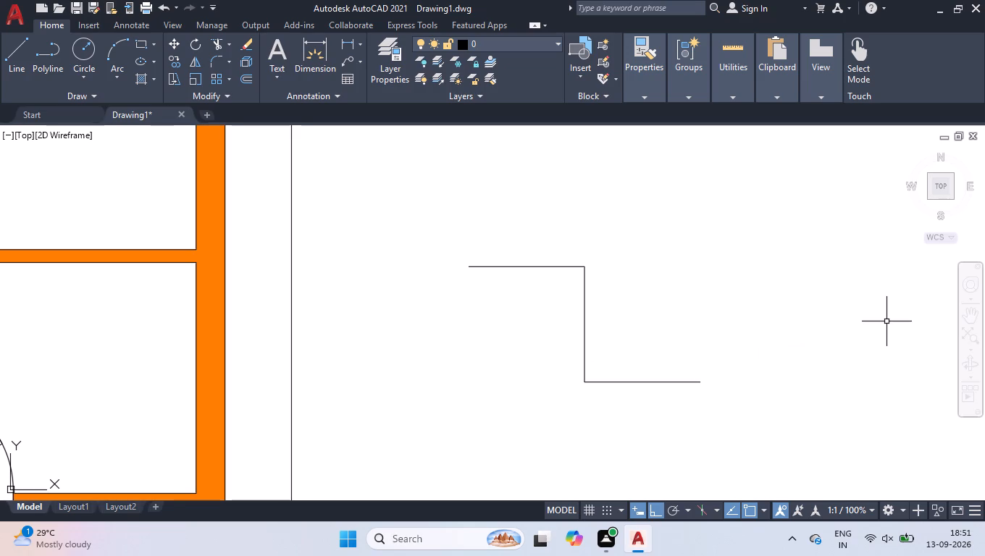
Draw connected lines from the stepped line's upper corner: 3' right, 1'6" down and 6' left.
key(l)
key(Return)
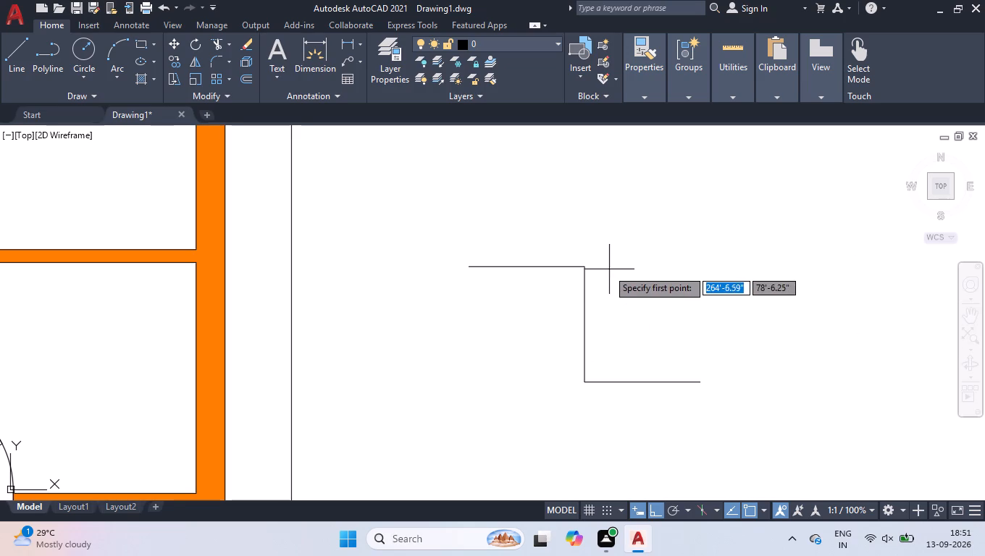
click(584, 267)
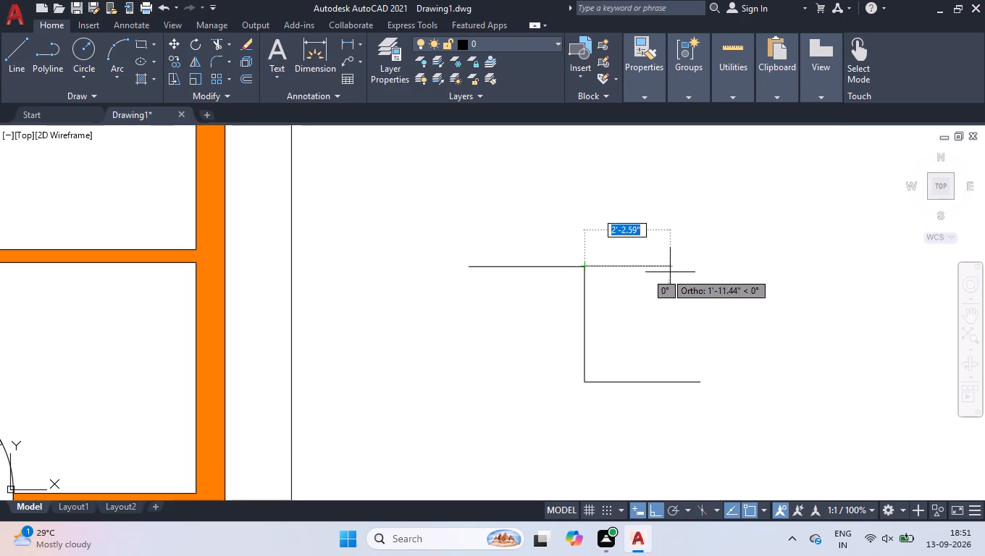
text(3')
key(Return)
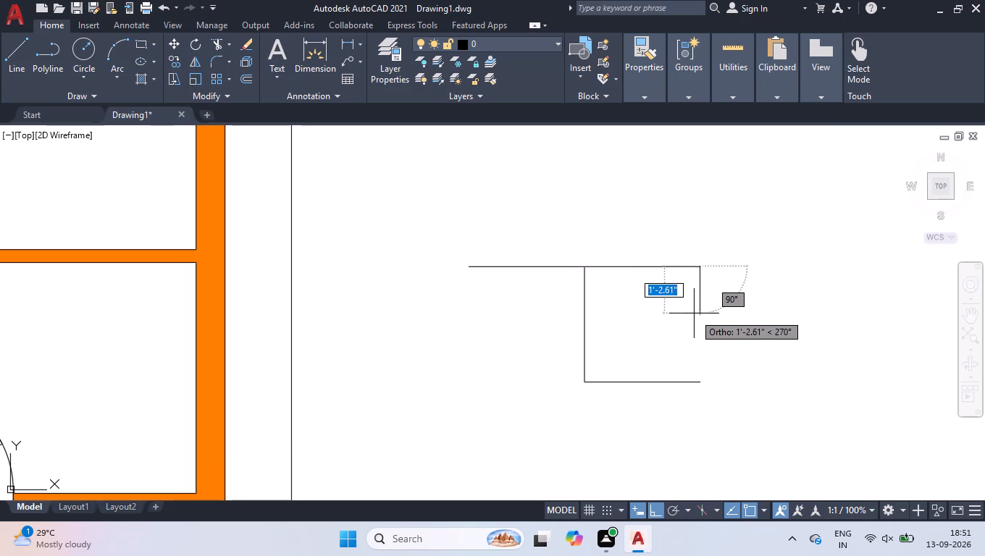
text(1'6)
key(Return)
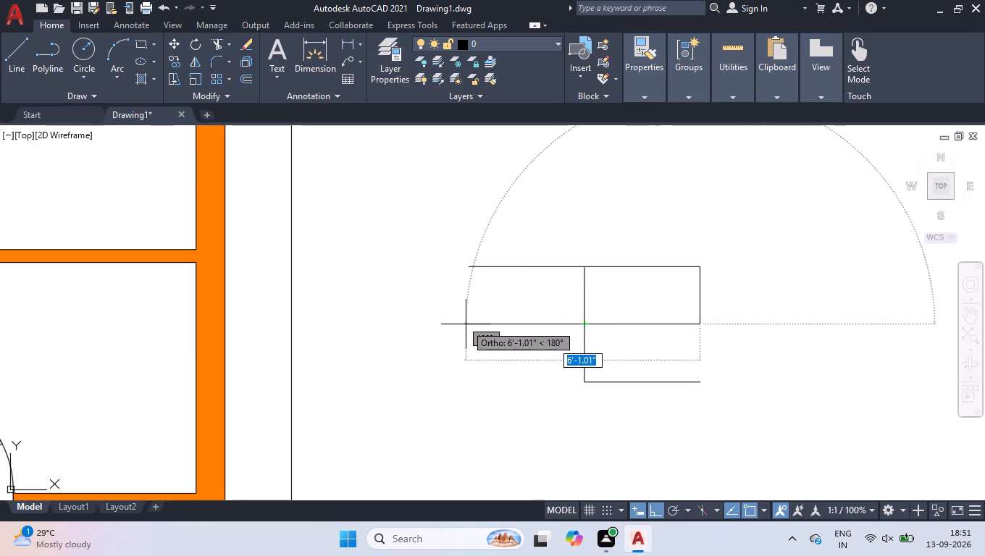
text(6')
key(Return)
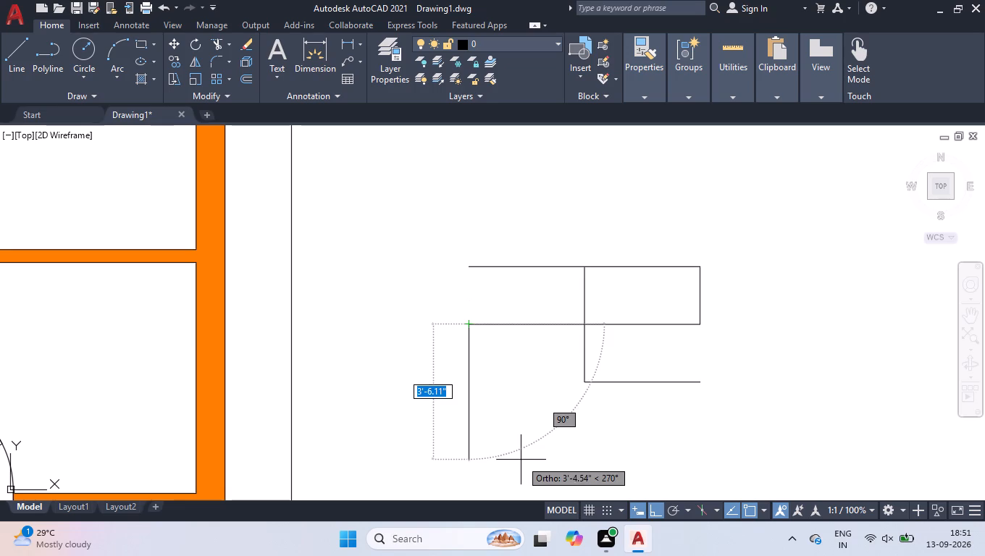
key(apostrophe)
key(Return)
key(Return)
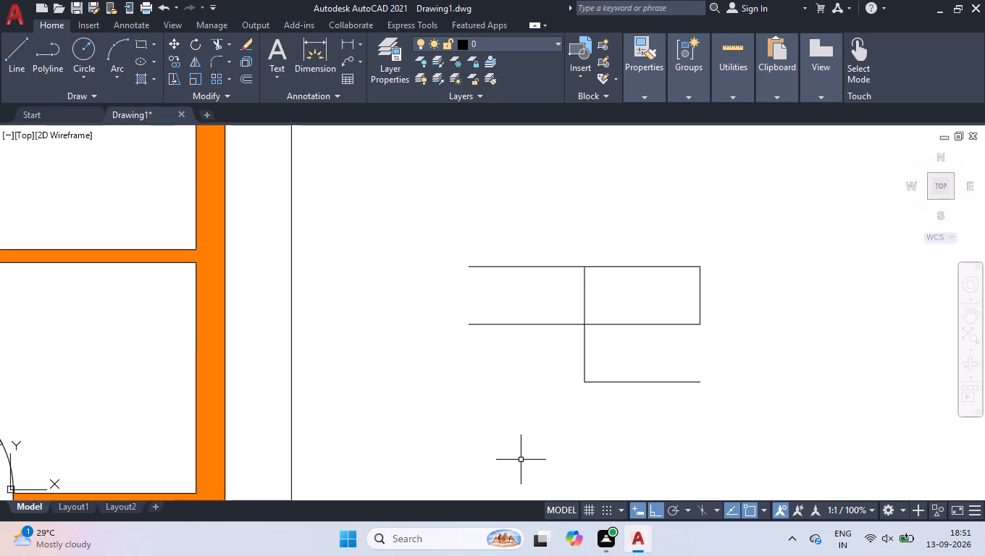
Draw a 3' vertical line downward from the left end of the 6' horizontal line.
key(l)
key(Return)
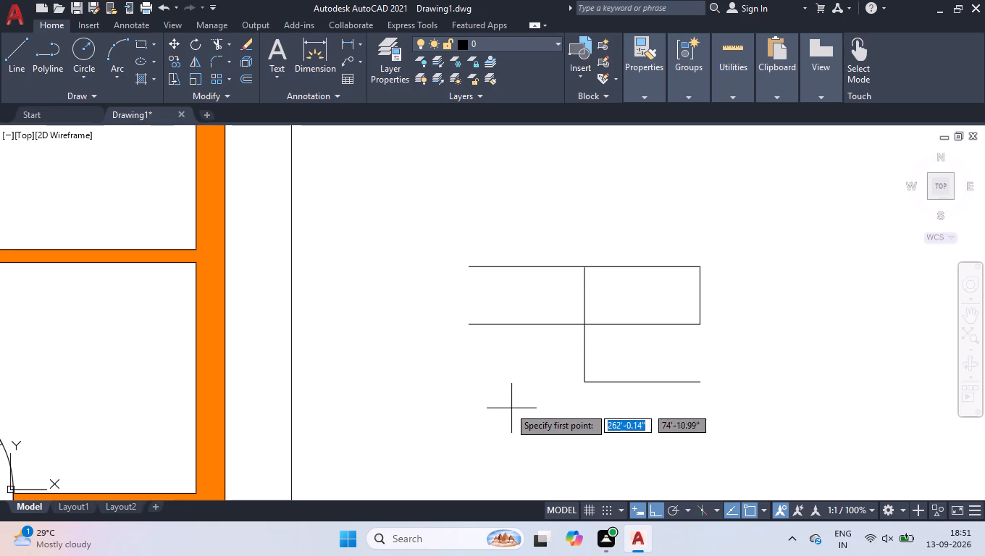
click(471, 326)
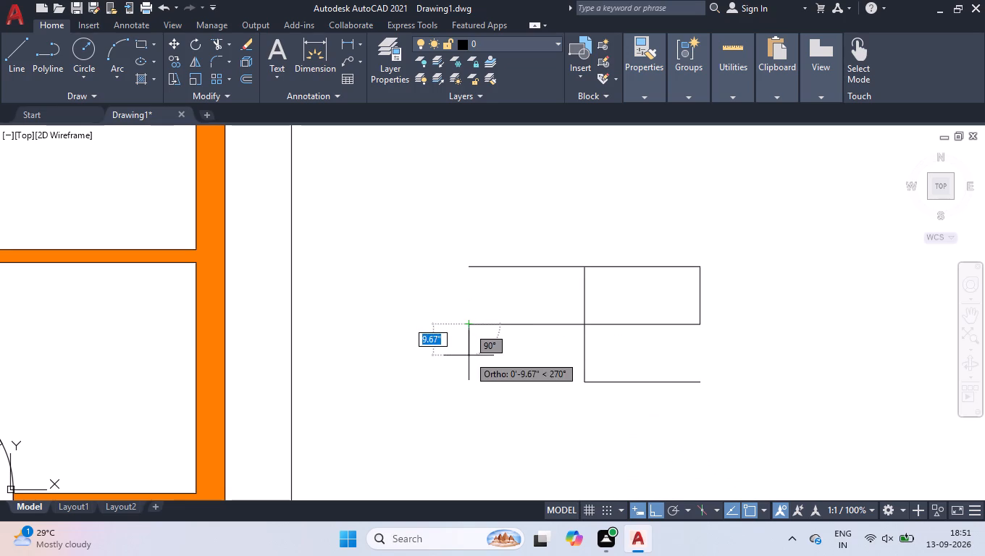
text(3')
key(Return)
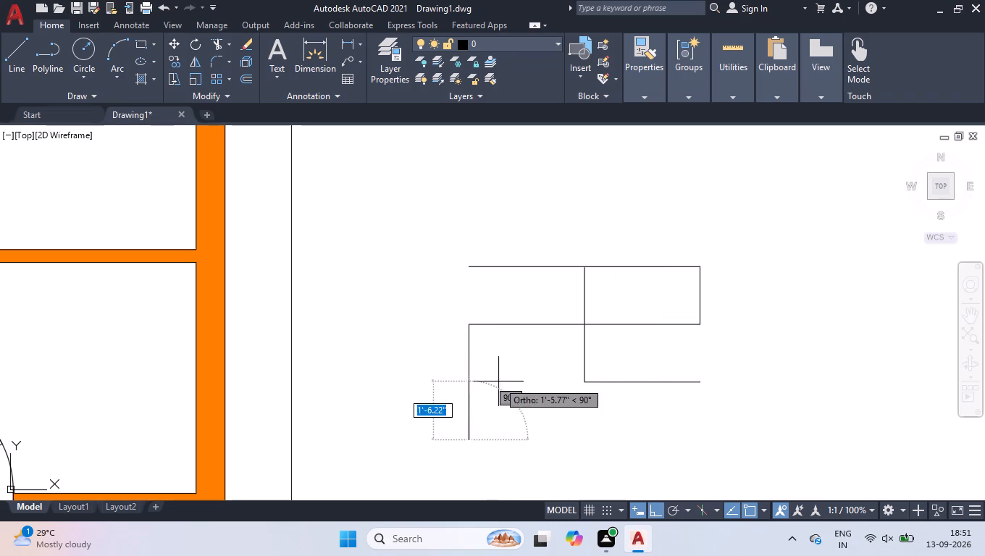
key(space)
Shorten the new vertical line by moving its lower endpoint up to its midpoint.
click(488, 431)
click(422, 447)
scroll(458, 431, up, 1)
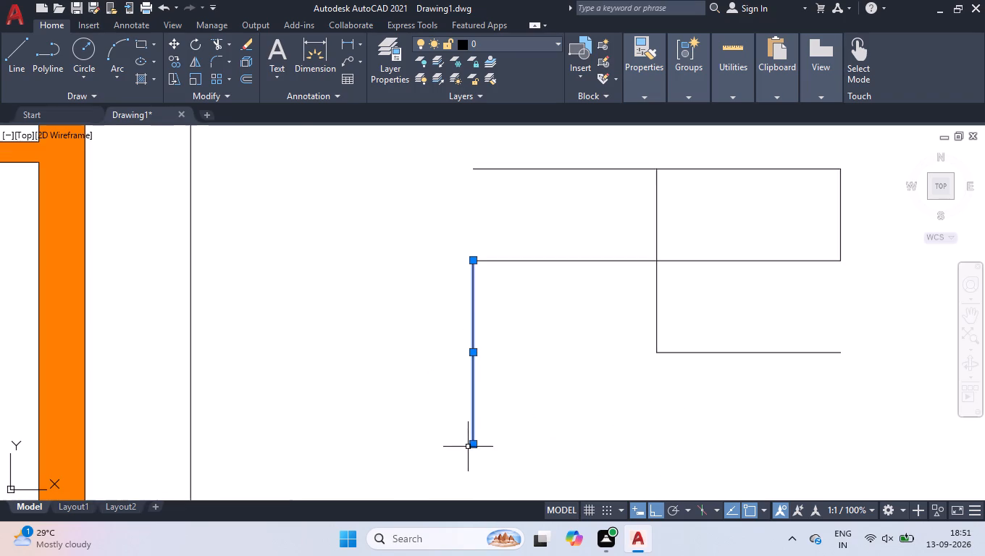
click(470, 443)
click(475, 354)
right_click(480, 372)
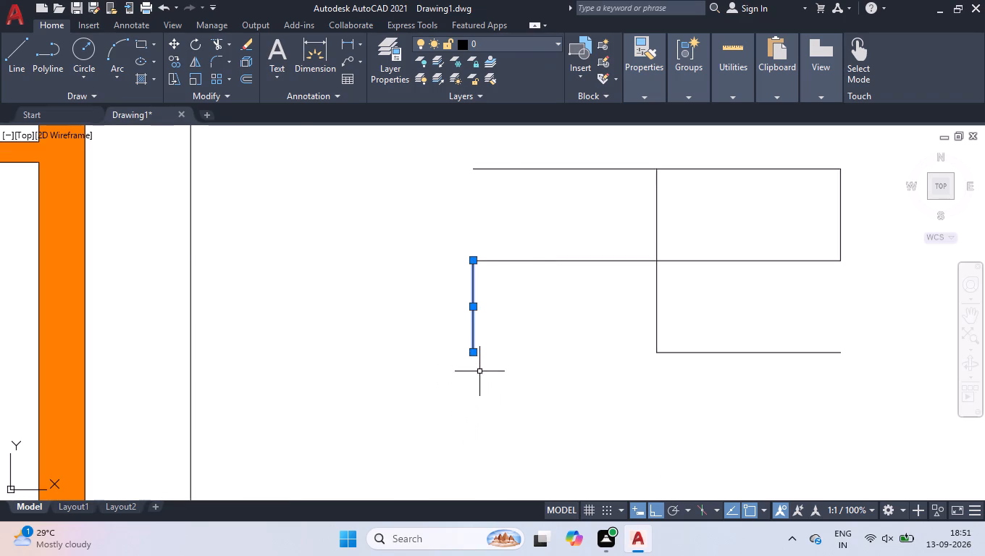
click(546, 264)
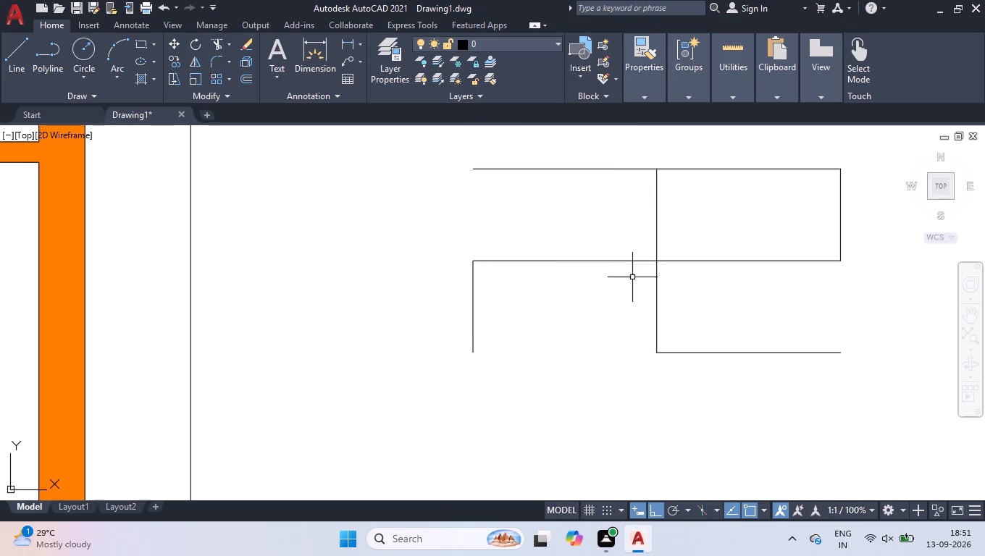
Delete the upper 3' horizontal line on the right half of the figure.
click(788, 167)
key(Delete)
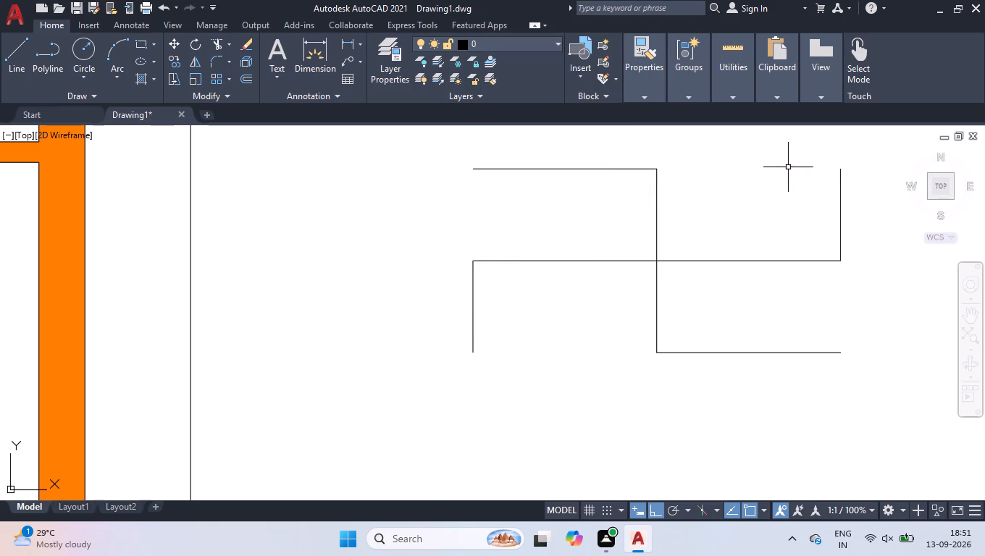
Delete the whole crossed-line figure drawn beside the floor plan.
scroll(693, 315, down, 2)
scroll(618, 308, down, 2)
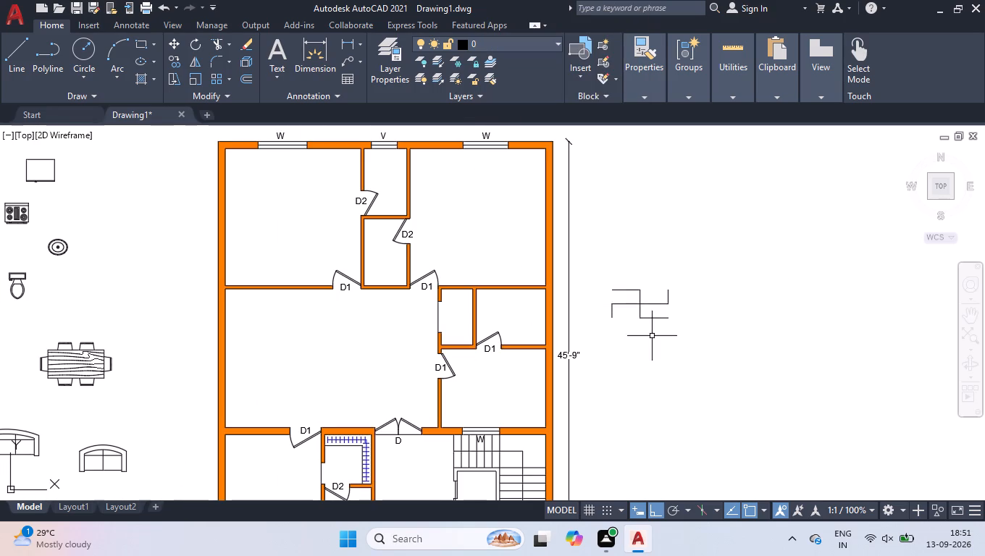
scroll(653, 336, up, 4)
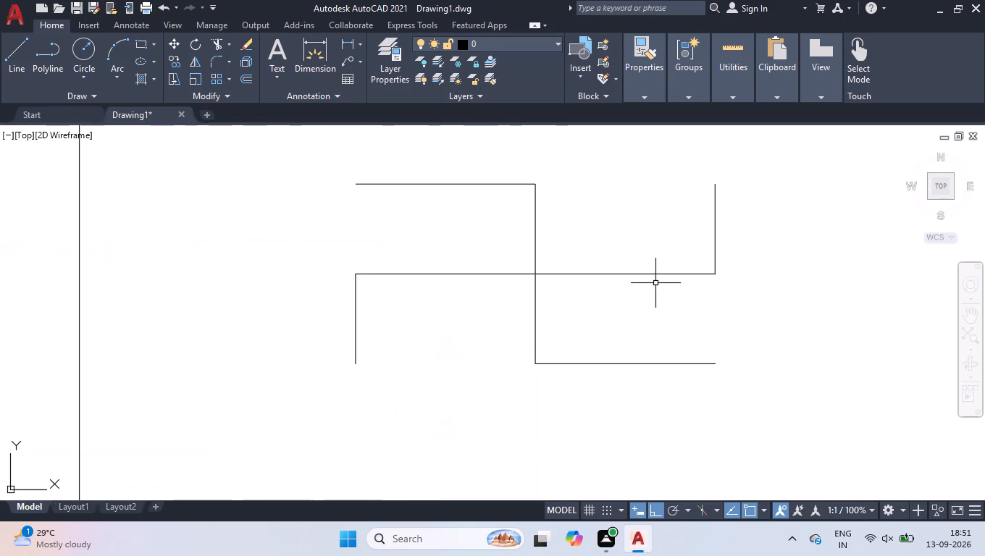
scroll(519, 297, down, 4)
scroll(524, 306, up, 2)
scroll(540, 298, down, 3)
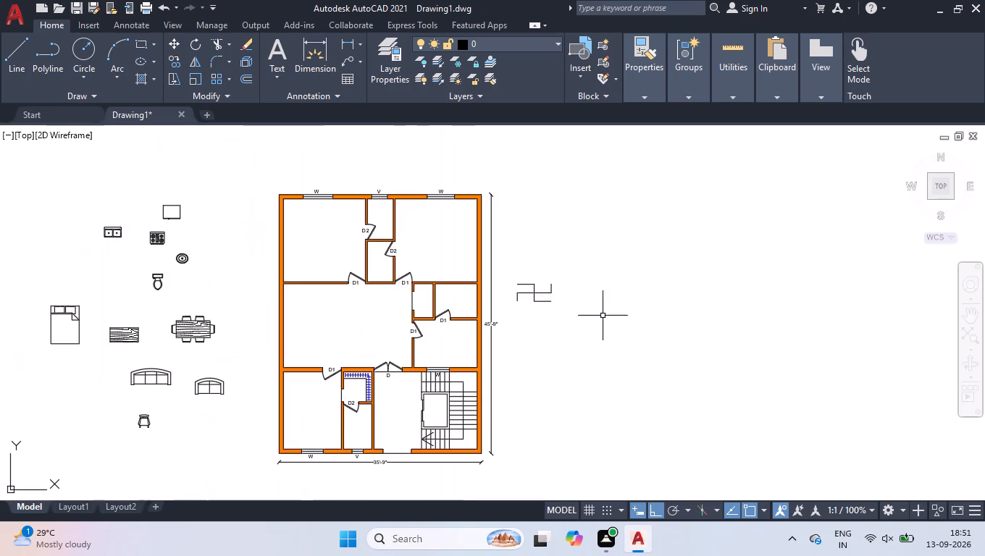
scroll(603, 316, up, 2)
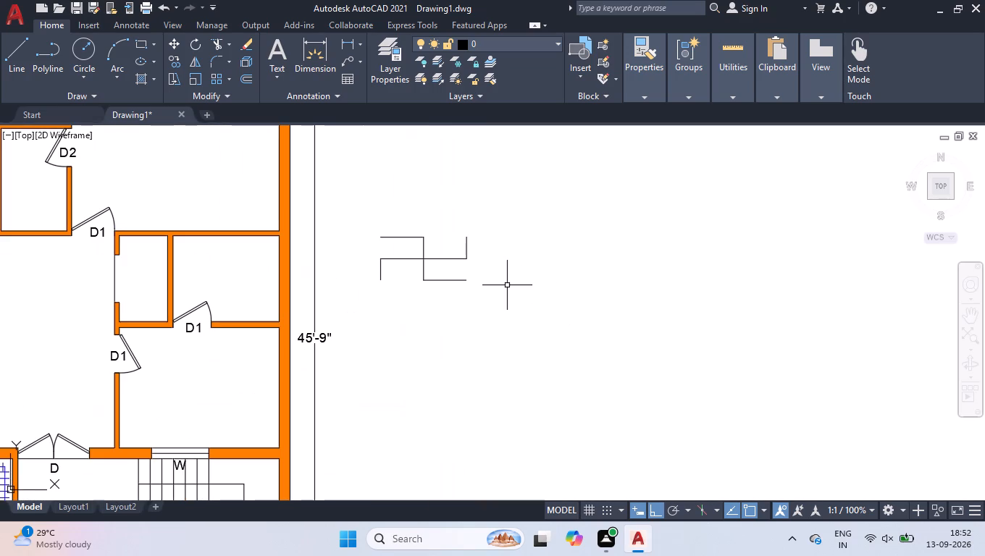
click(516, 224)
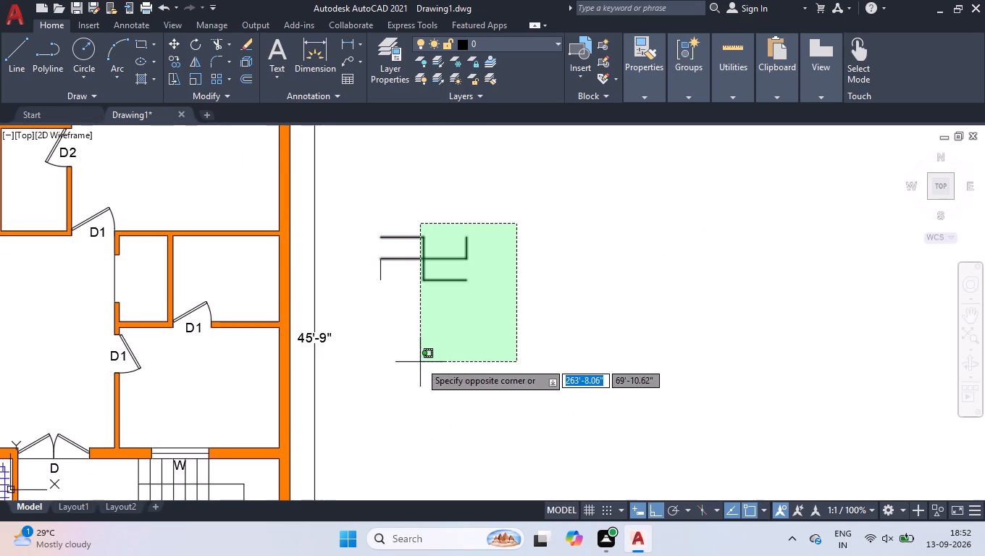
click(372, 323)
key(Delete)
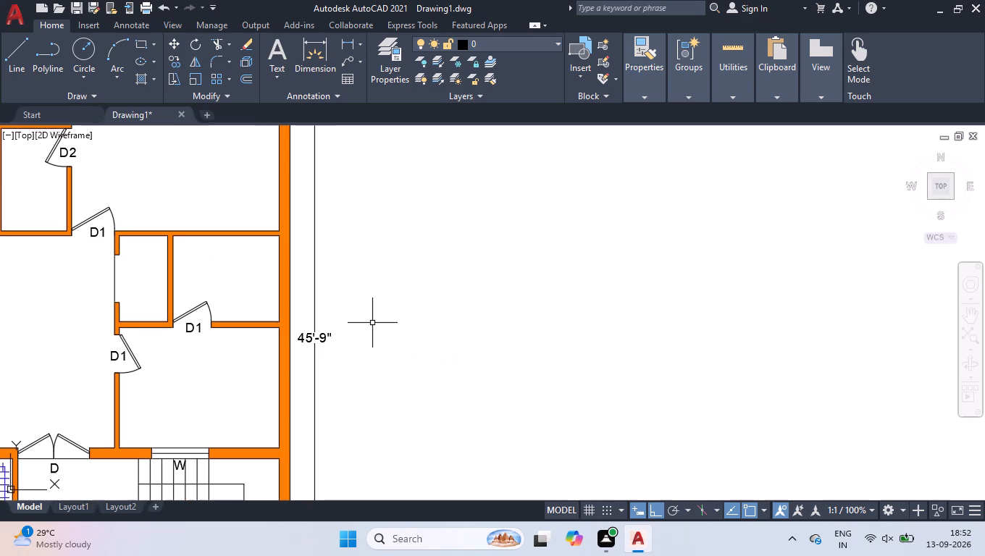
Turn on polar tracking in place of ortho and move the bed block into the upper-left bedroom, headboard against the window wall.
scroll(372, 323, down, 1)
scroll(486, 282, down, 2)
scroll(251, 273, up, 1)
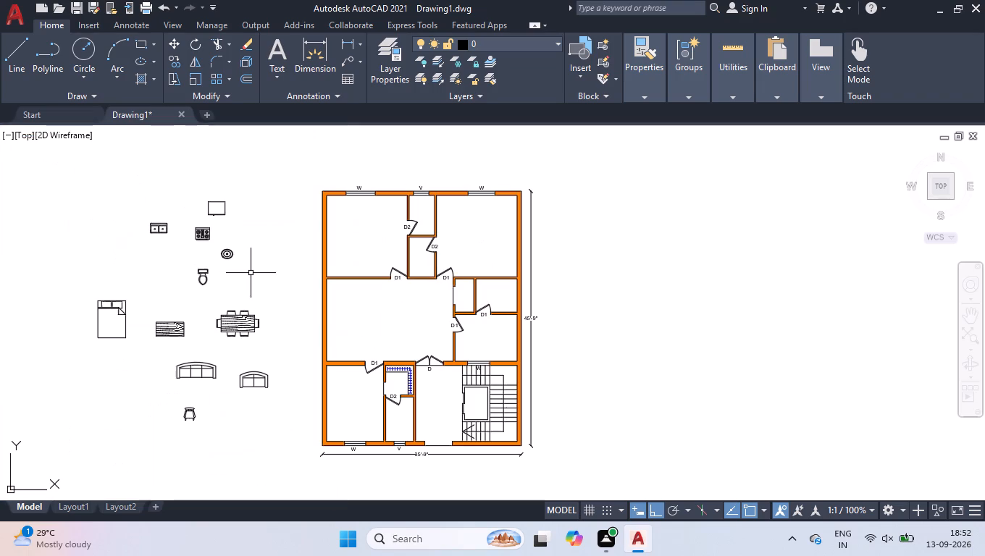
click(136, 300)
click(72, 327)
click(94, 300)
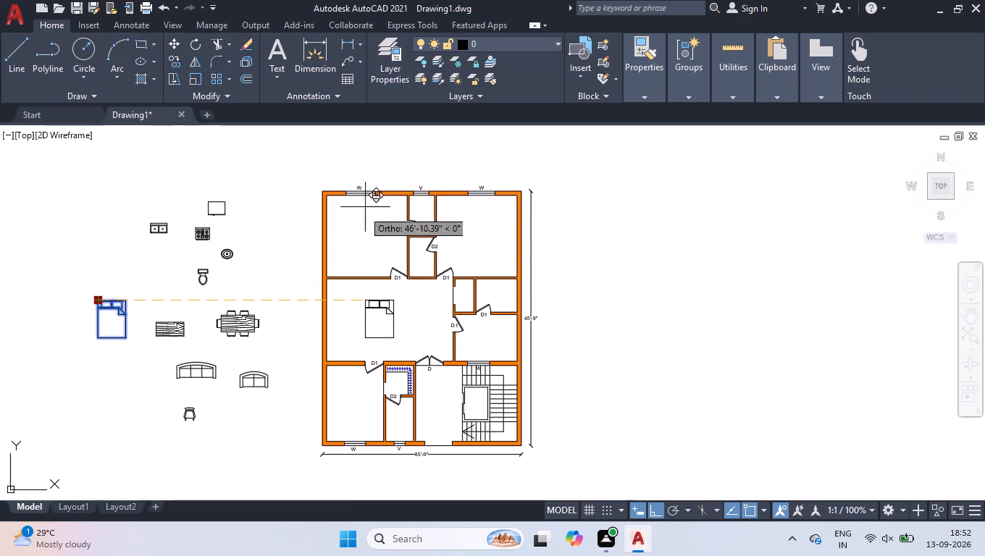
click(672, 510)
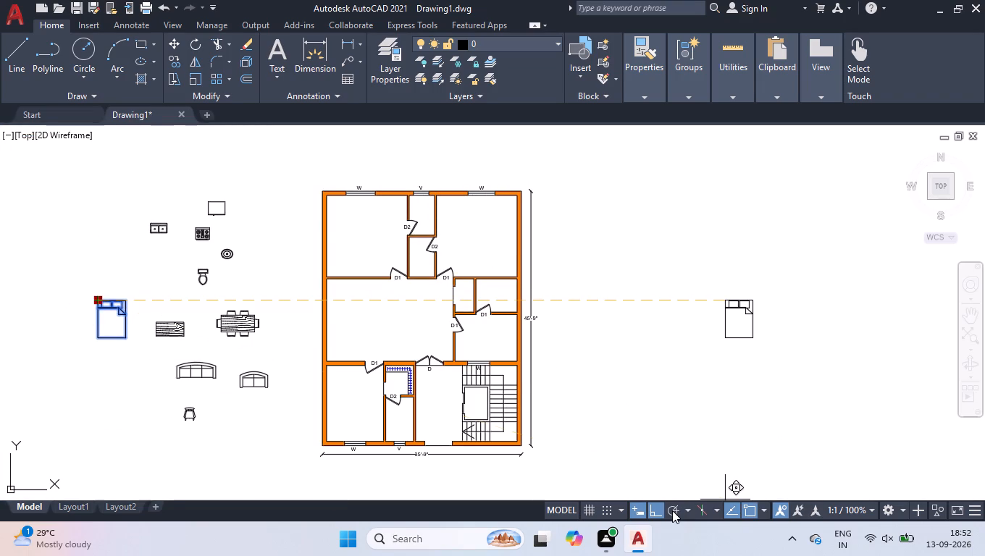
scroll(345, 198, up, 4)
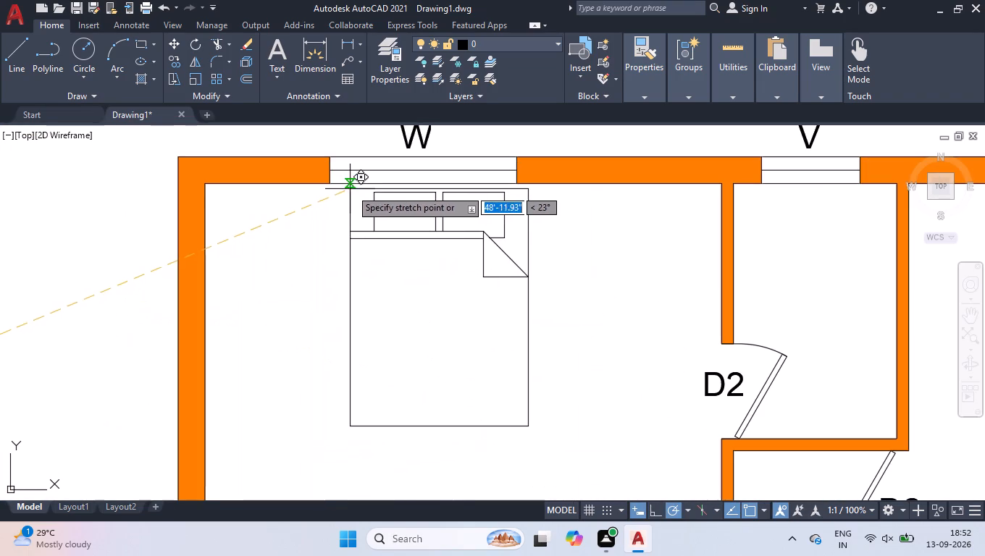
click(351, 188)
Copy the bed from its headboard corner into the upper-right bedroom, headboard against the inner face of the window wall.
scroll(366, 242, down, 1)
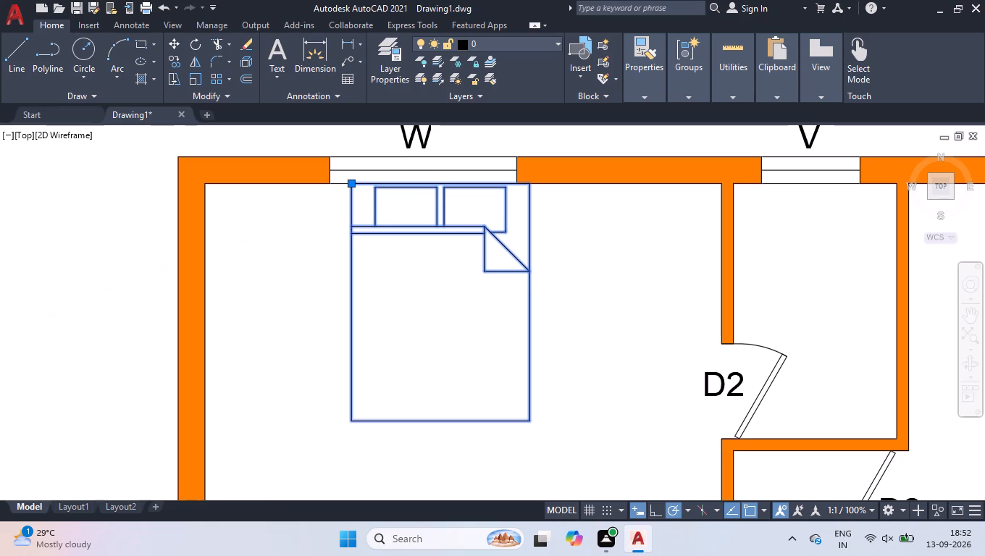
text(CO)
key(Return)
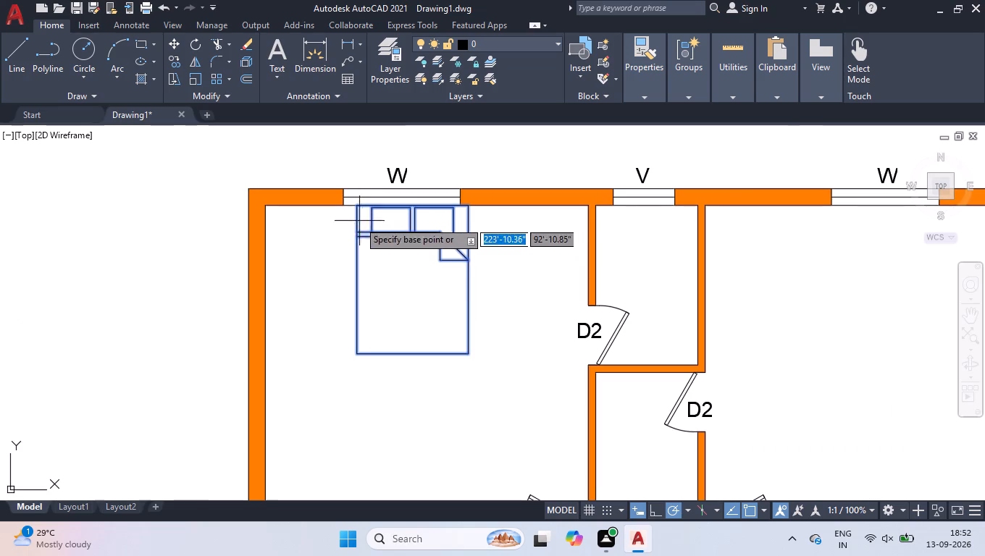
click(353, 206)
scroll(395, 208, down, 3)
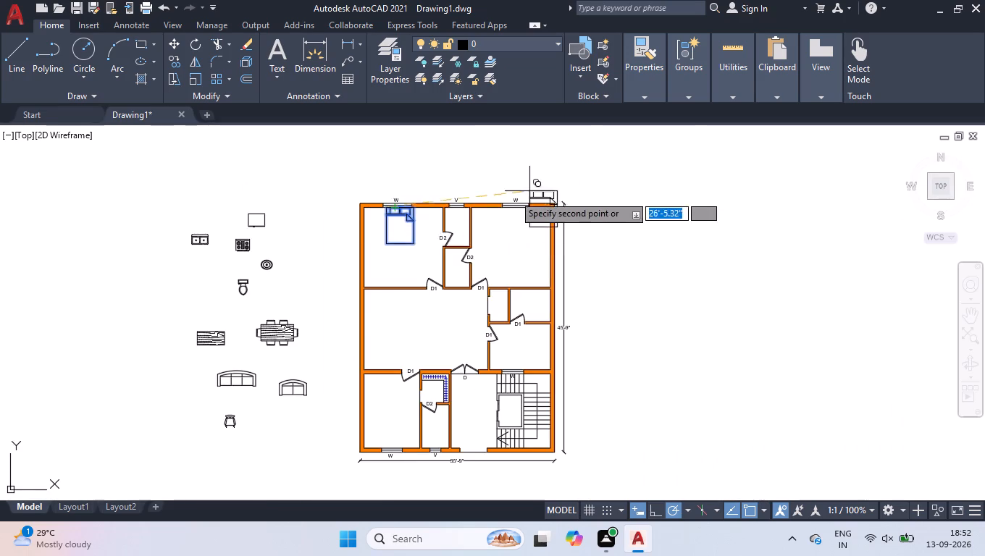
scroll(498, 201, up, 5)
click(487, 227)
right_click(497, 256)
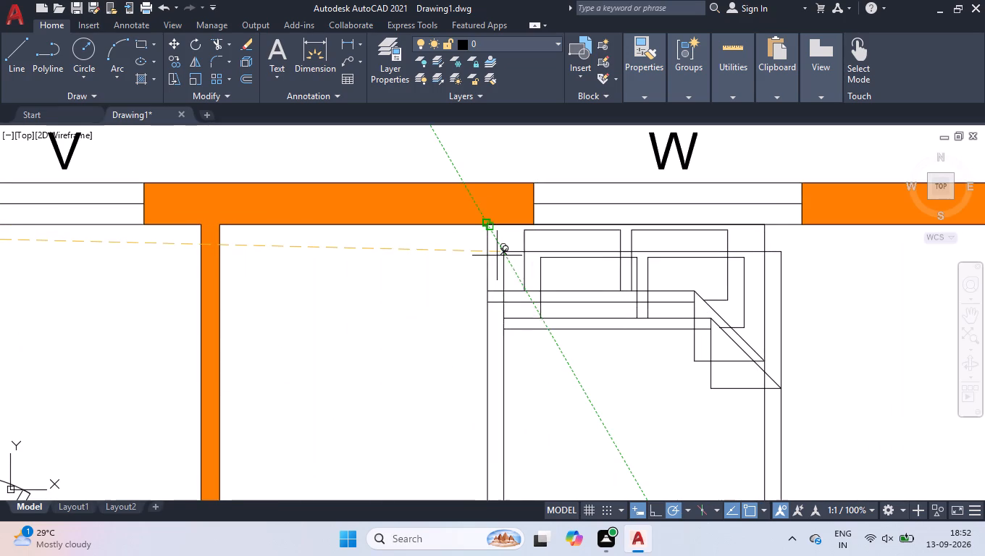
key(space)
click(517, 278)
scroll(516, 270, down, 5)
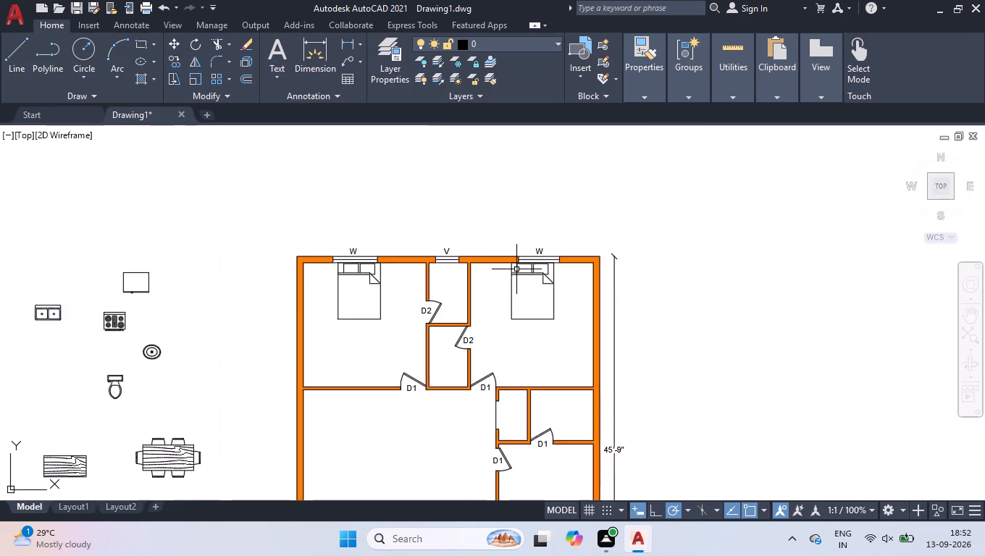
Mirror the upper-left bed about a horizontal line through the plan's mid-height into the lower-left bedroom, keeping the original.
scroll(516, 269, down, 3)
scroll(496, 280, up, 4)
click(492, 258)
click(459, 250)
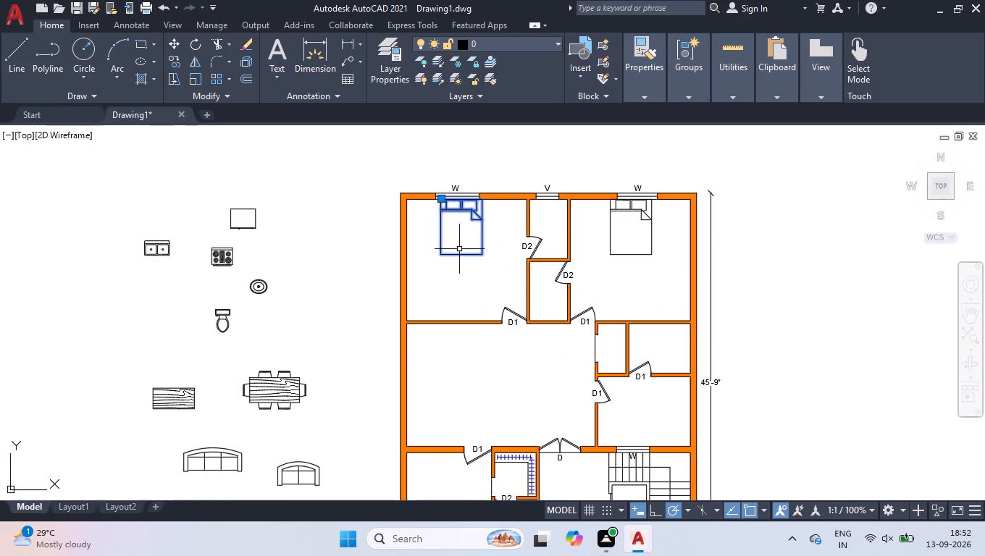
text(MI)
key(Return)
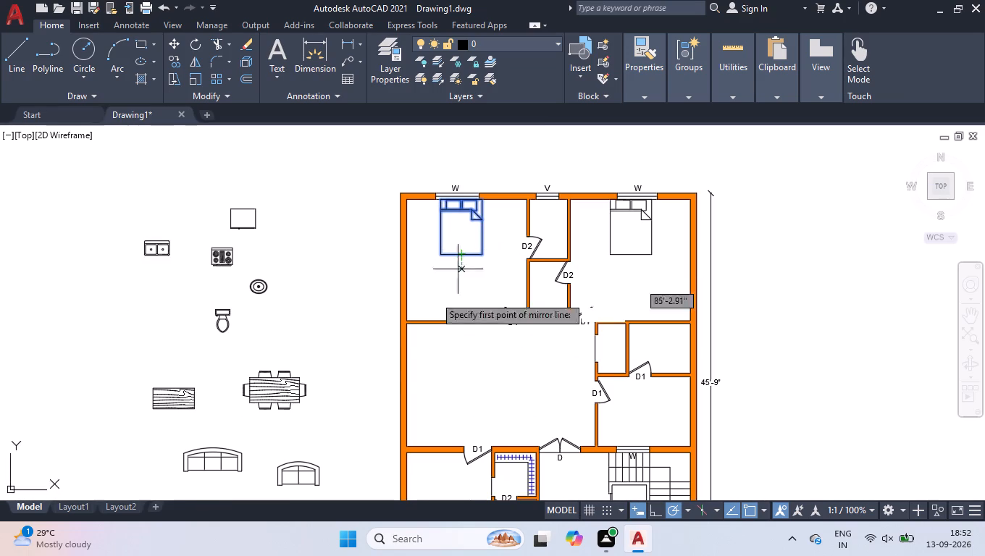
click(398, 380)
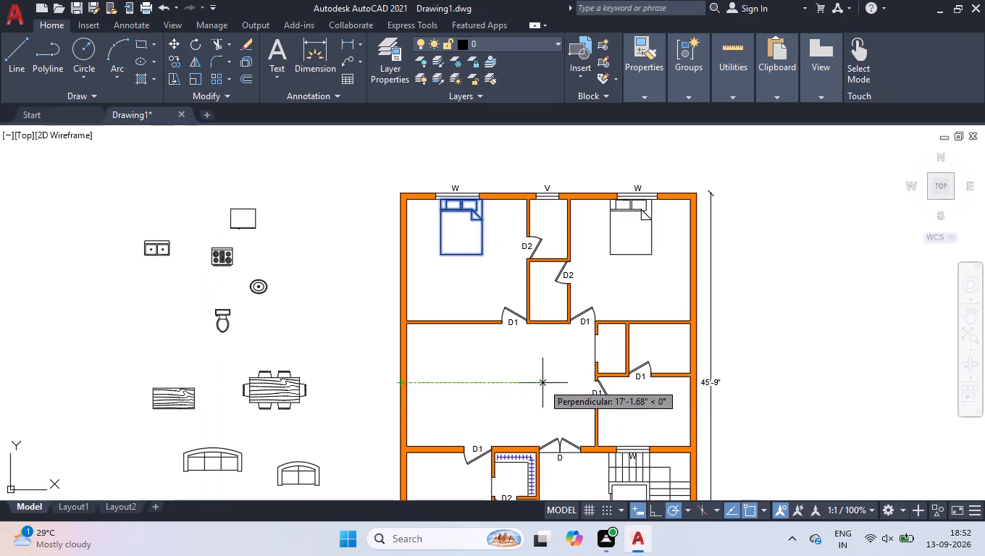
click(543, 383)
drag(560, 430, 544, 383)
Move the lower-left bedroom's bed left so its headboard corner aligns with the left edge of the window opening.
scroll(530, 361, down, 3)
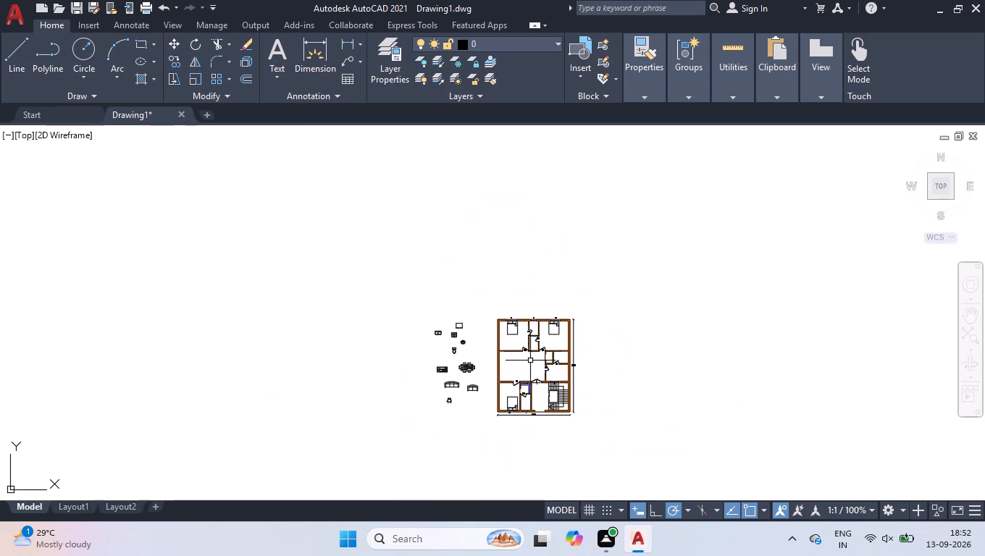
scroll(532, 394, up, 2)
scroll(479, 442, up, 3)
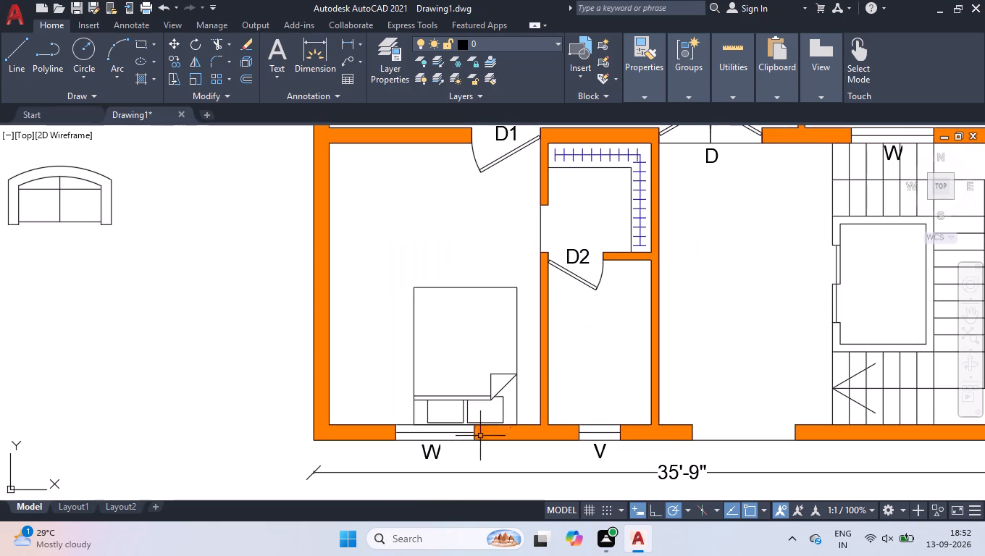
click(511, 378)
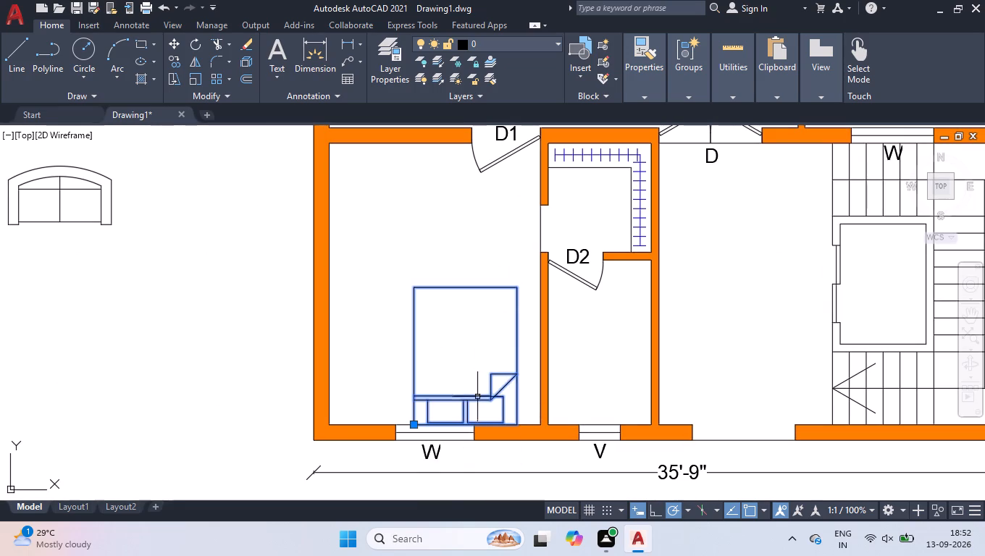
scroll(429, 413, up, 2)
scroll(366, 463, up, 2)
scroll(408, 416, down, 2)
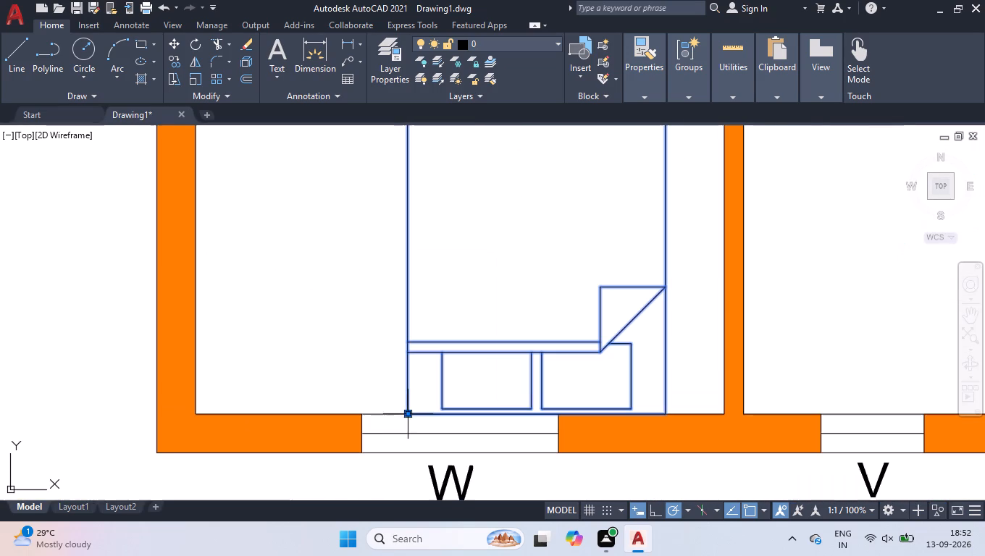
click(405, 415)
click(362, 416)
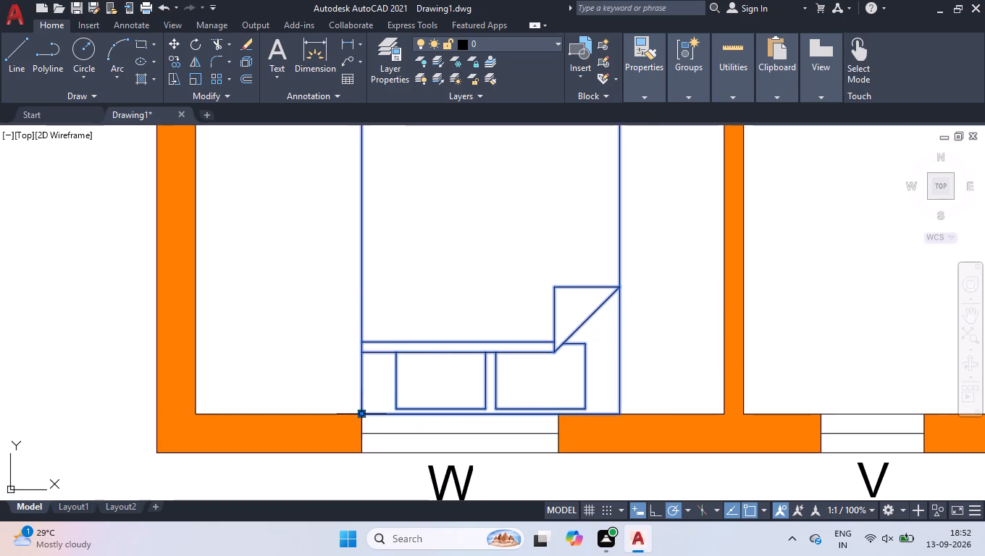
right_click(405, 326)
click(464, 416)
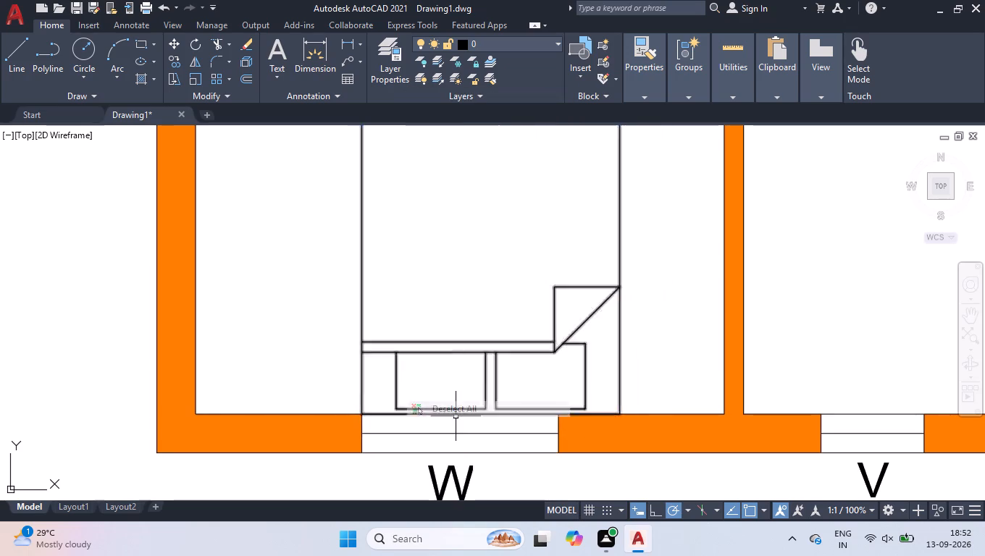
Rotate the toilet block beside the plan 90° counterclockwise about its tank corner, so the bowl faces right.
scroll(455, 421, down, 6)
scroll(482, 375, up, 1)
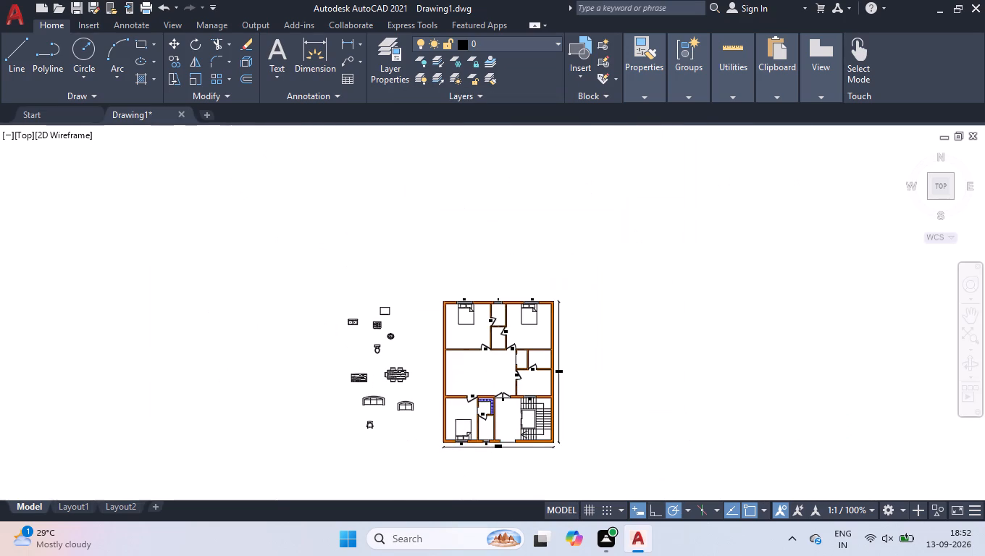
scroll(328, 353, up, 1)
click(328, 353)
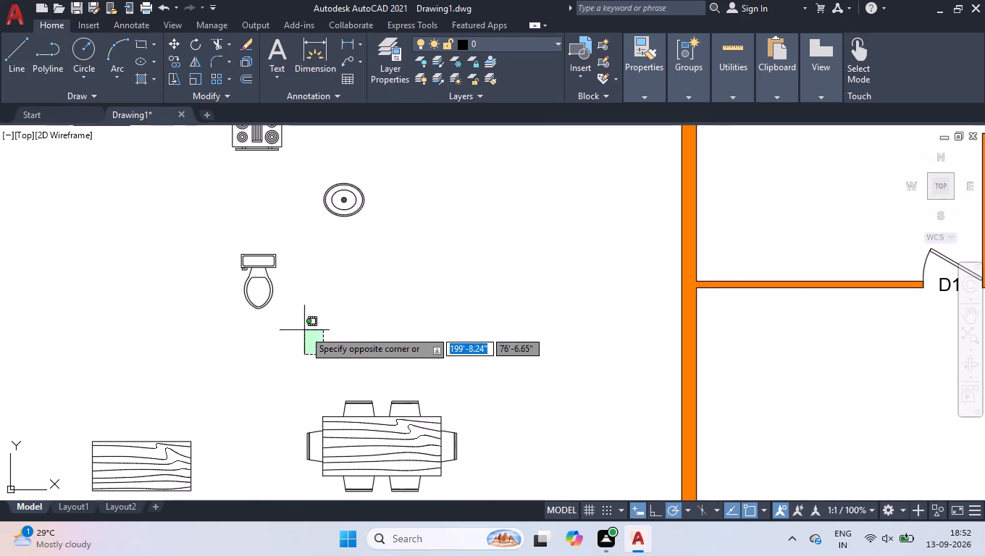
scroll(224, 240, down, 1)
click(222, 239)
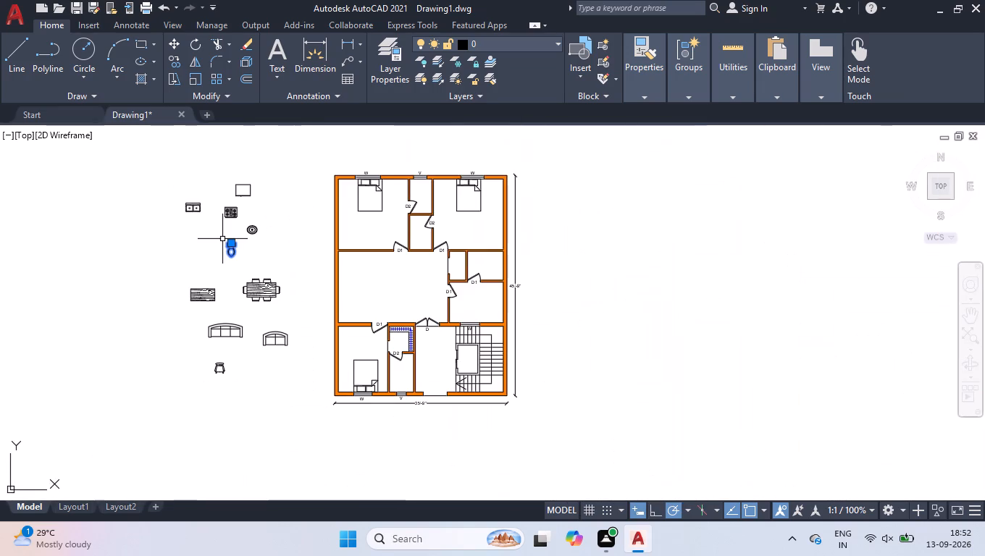
text(RO)
key(Return)
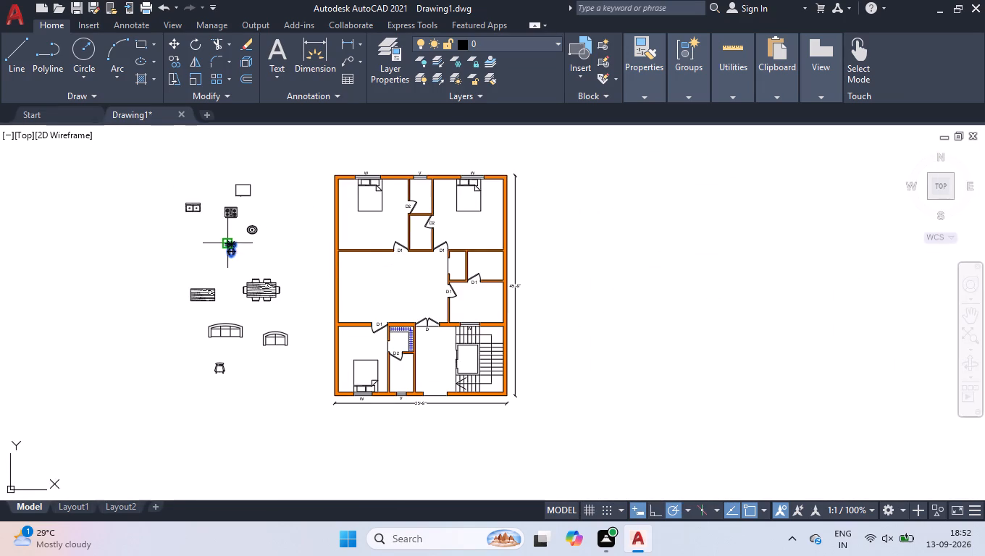
click(222, 239)
click(228, 160)
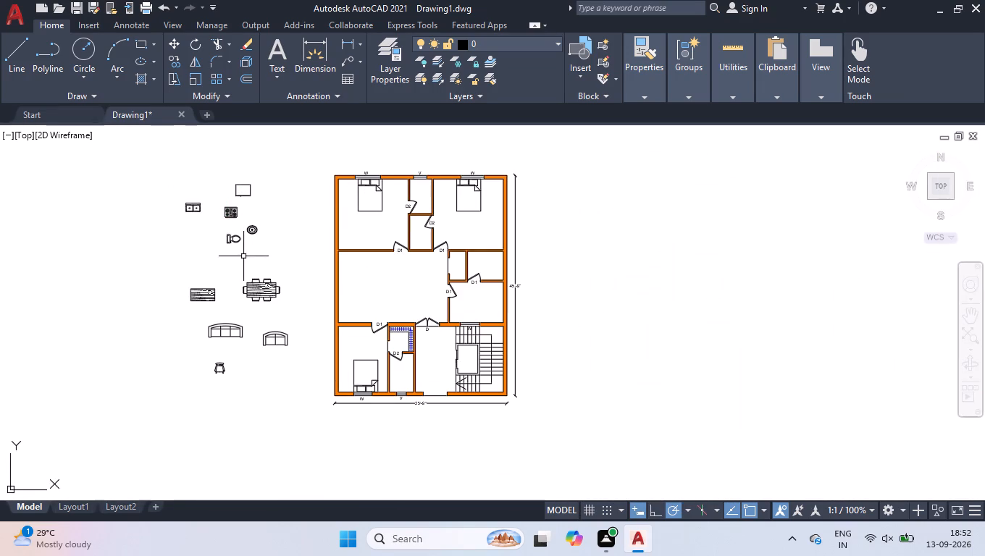
Move the rotated toilet into the upper bathroom between the two bedrooms, tank against the left wall above door D2.
click(235, 242)
click(226, 241)
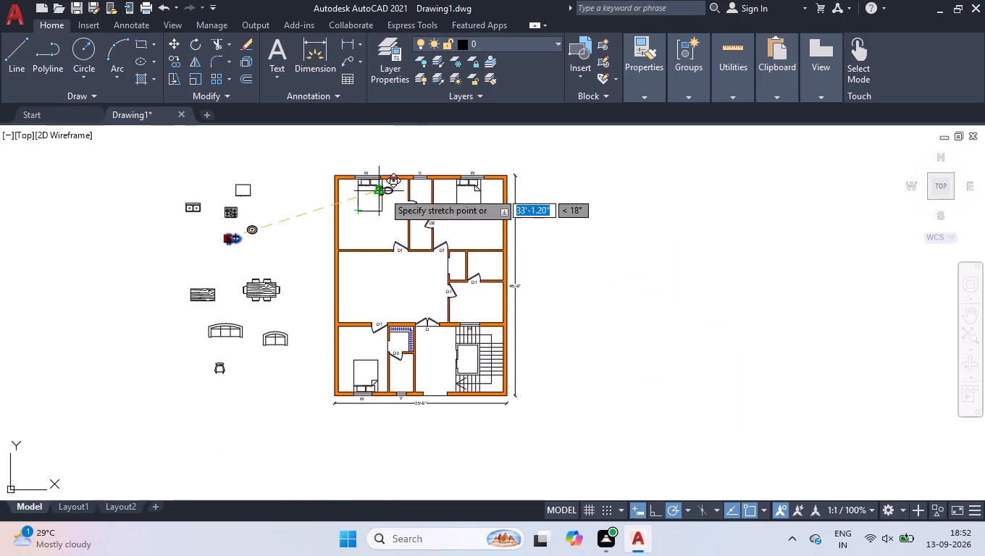
scroll(408, 186, up, 5)
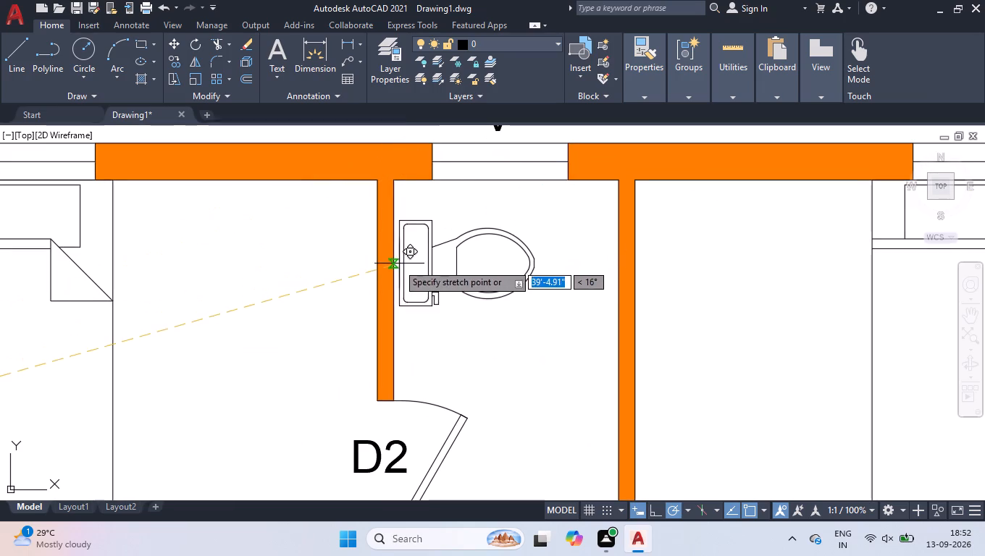
click(397, 264)
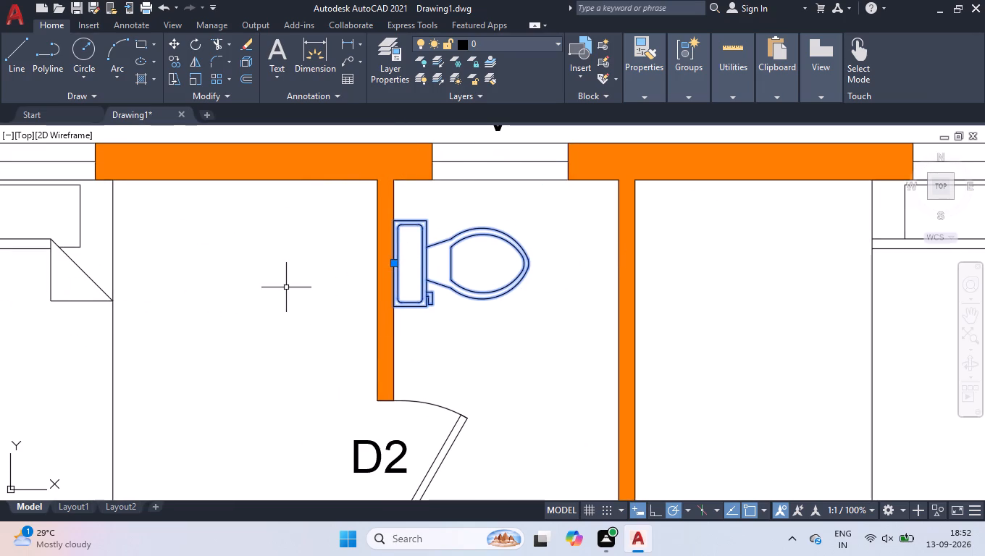
right_click(277, 274)
click(288, 416)
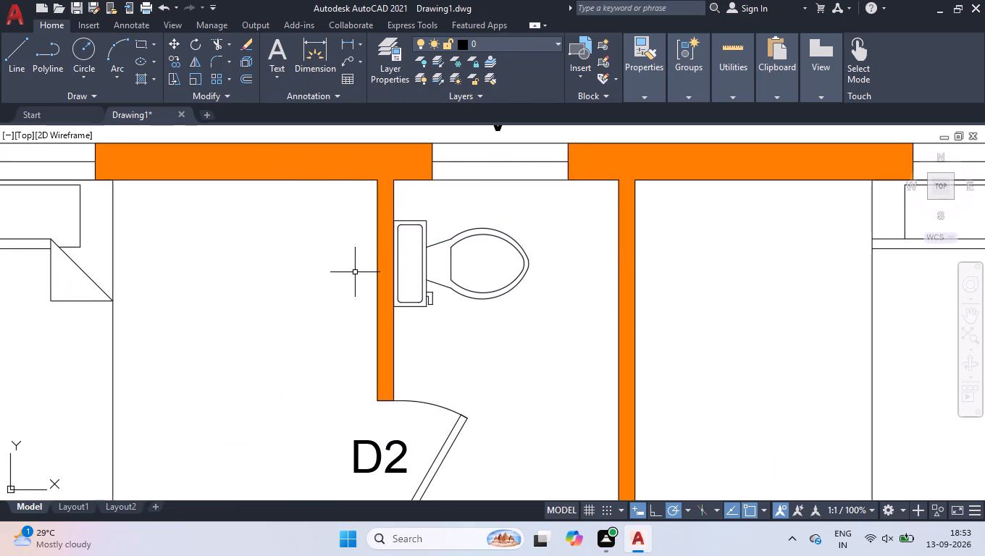
Mirror the upper bathroom's toilet about a vertical line through its bowl, keeping the original, so the copy's bowl faces left.
click(485, 268)
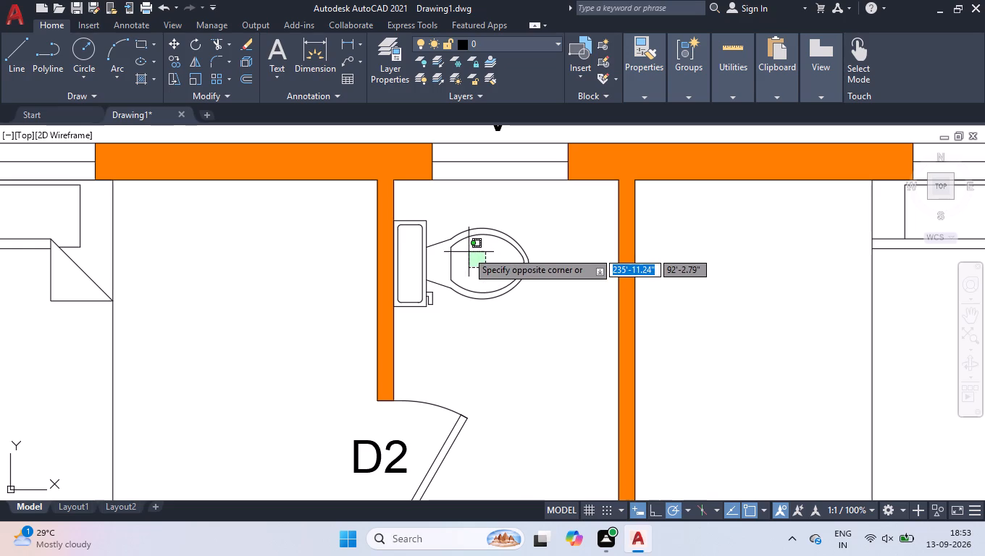
click(462, 223)
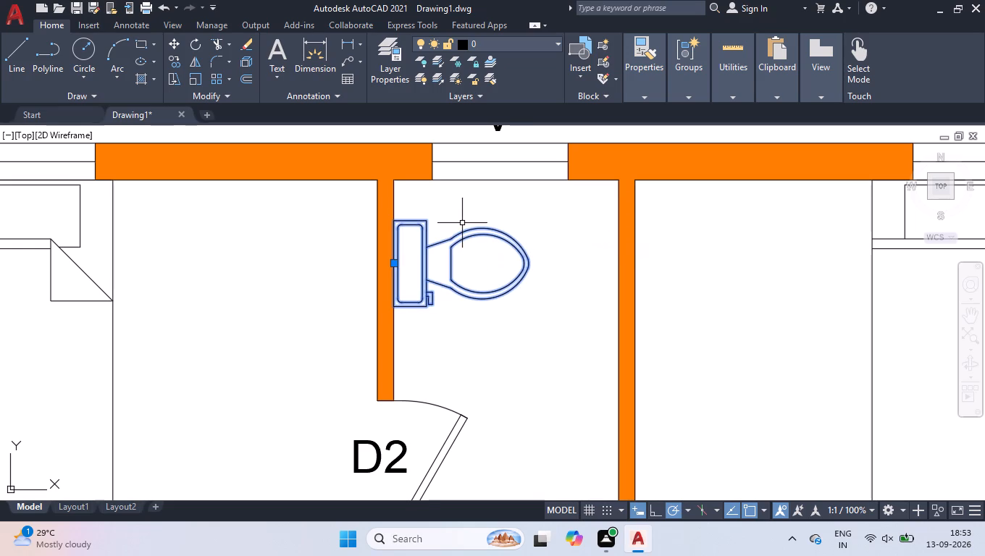
text(MI)
key(Return)
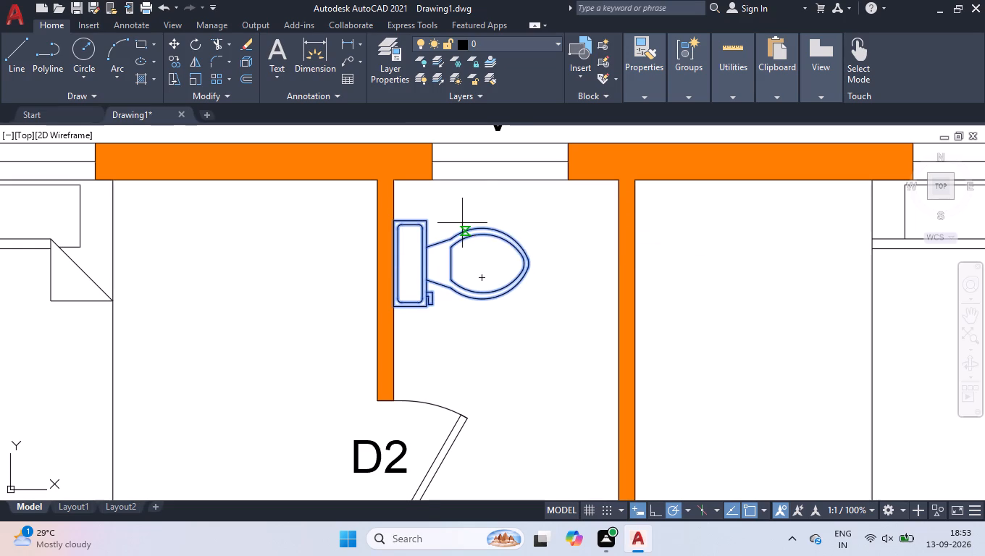
click(462, 223)
click(465, 343)
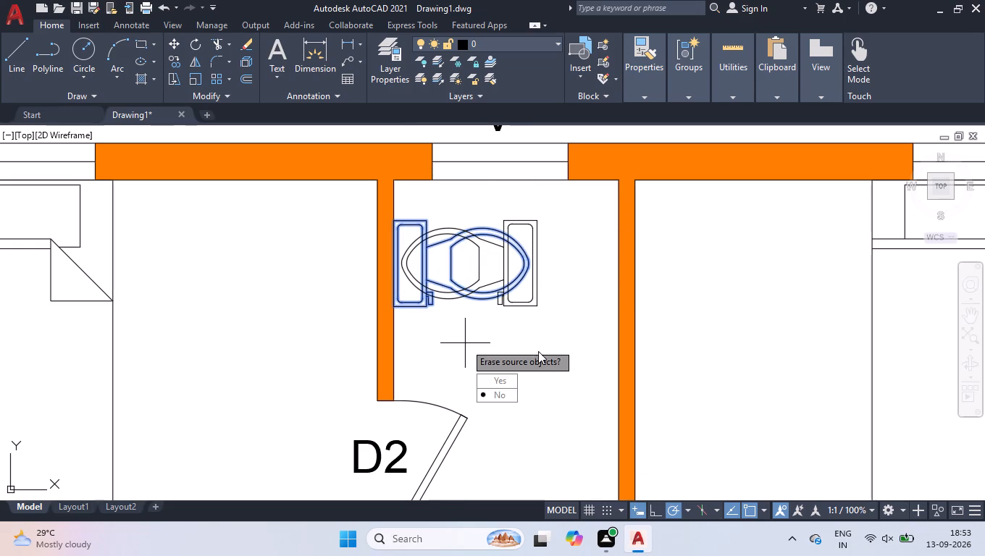
drag(511, 395, 465, 343)
Move the mirrored toilet into the adjoining bathroom below, tank against the right wall near the bottom corner.
click(505, 301)
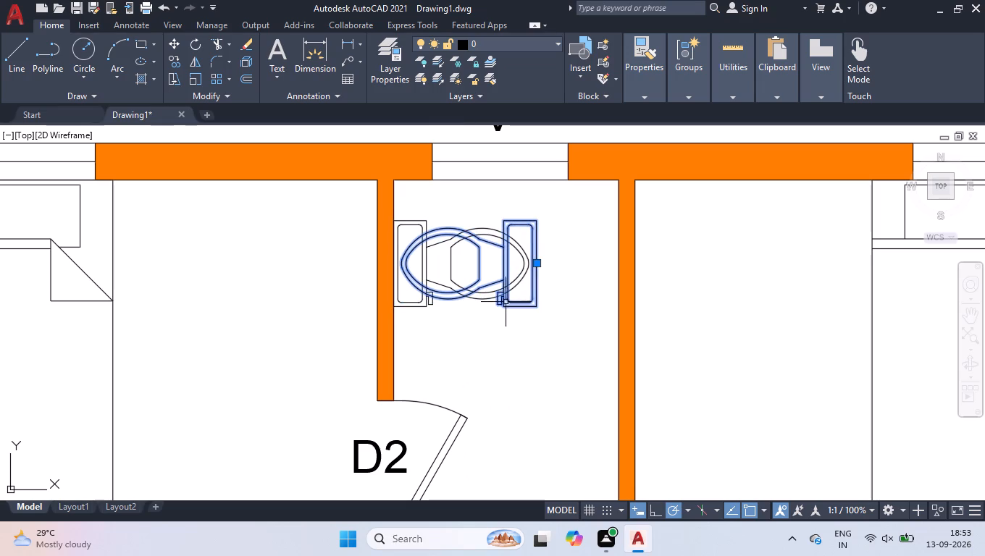
click(539, 262)
scroll(539, 265, down, 3)
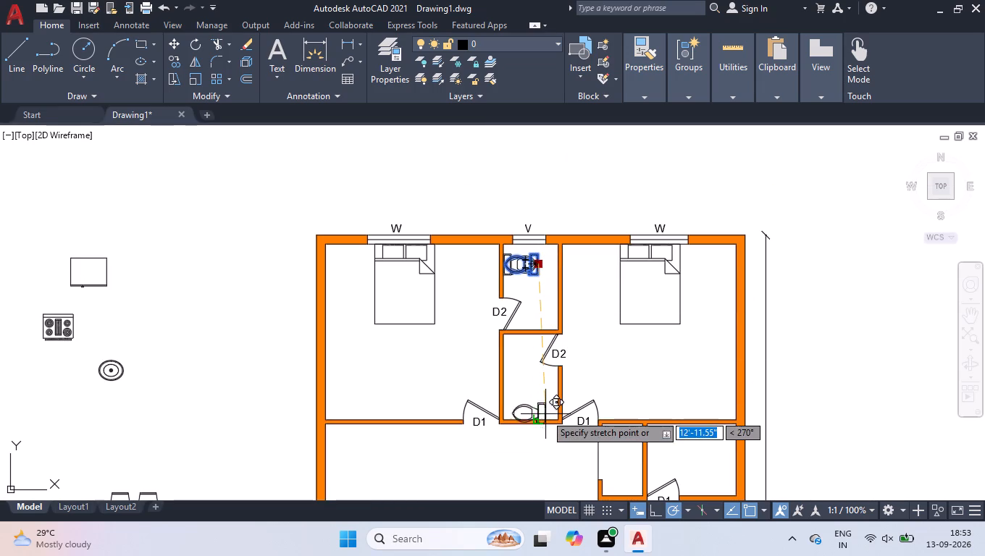
scroll(545, 414, up, 3)
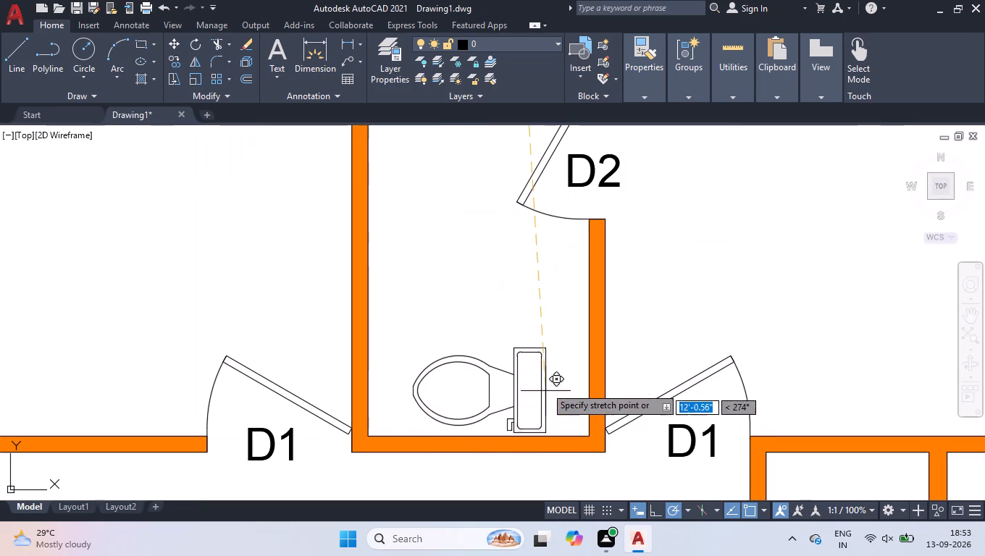
click(583, 392)
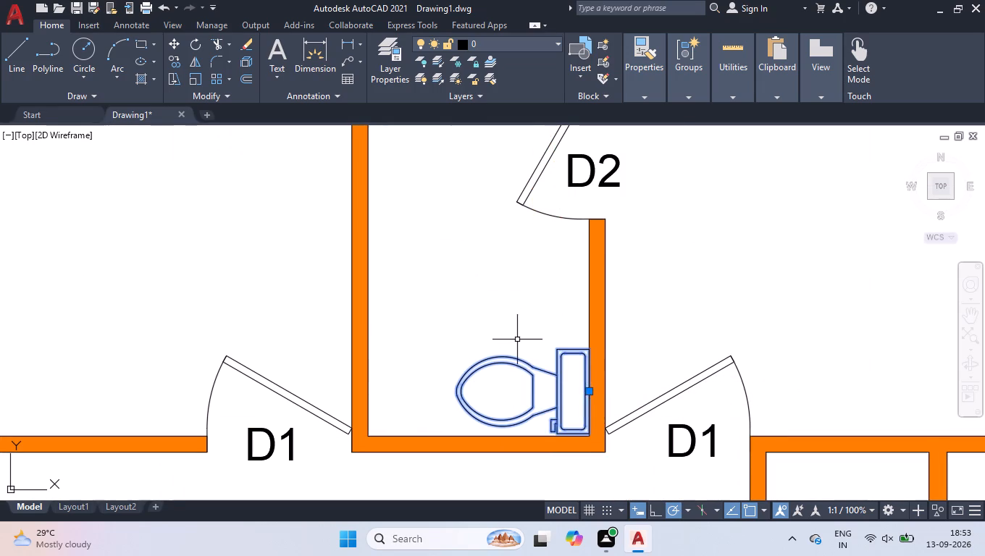
right_click(517, 337)
click(550, 415)
Copy the upper bathroom's toilet by its lower tank corner into the bathroom beside the lower-left bedroom, tank against the left wall near the bottom.
scroll(514, 364, down, 4)
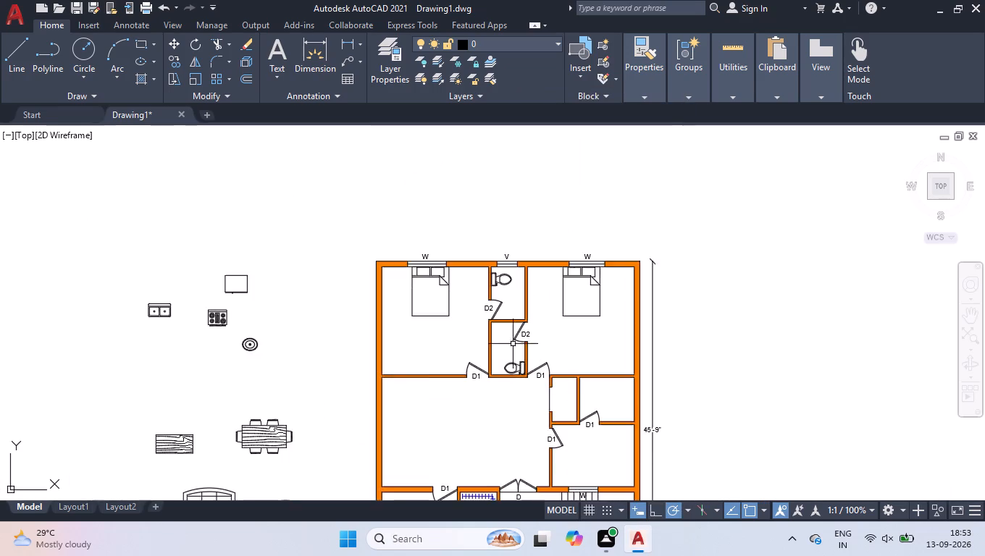
scroll(512, 344, up, 1)
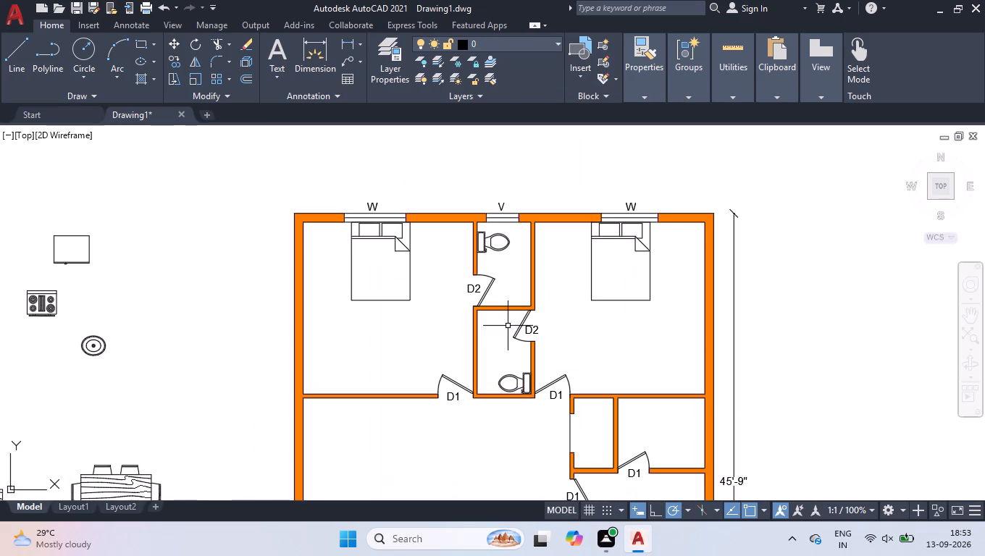
click(500, 259)
click(495, 243)
text(CO)
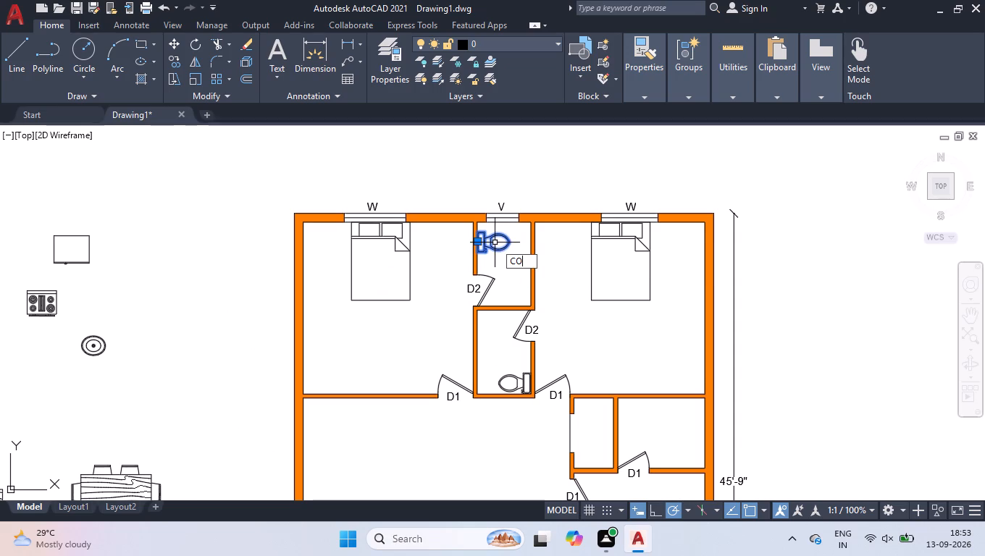
key(Return)
scroll(495, 243, up, 3)
scroll(429, 285, up, 4)
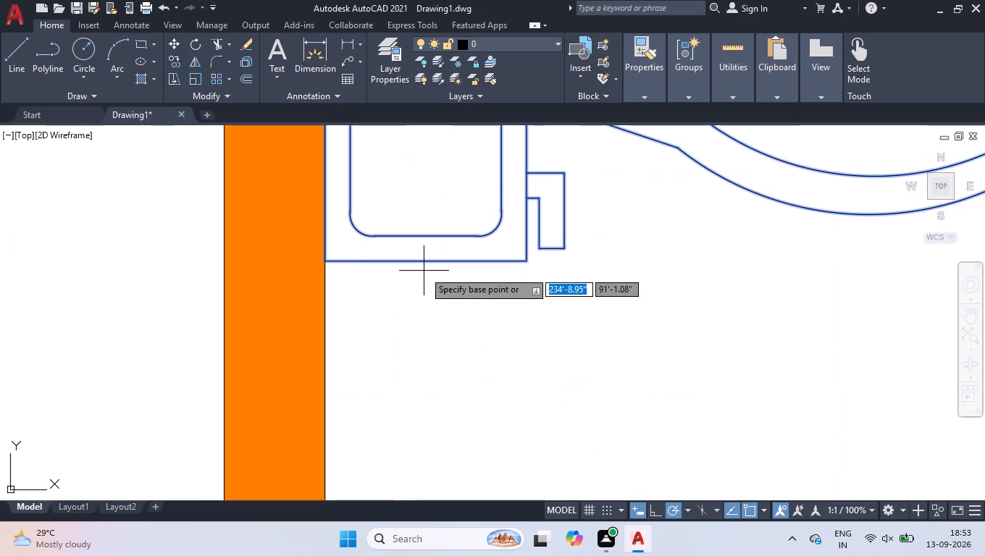
click(322, 260)
scroll(332, 259, down, 8)
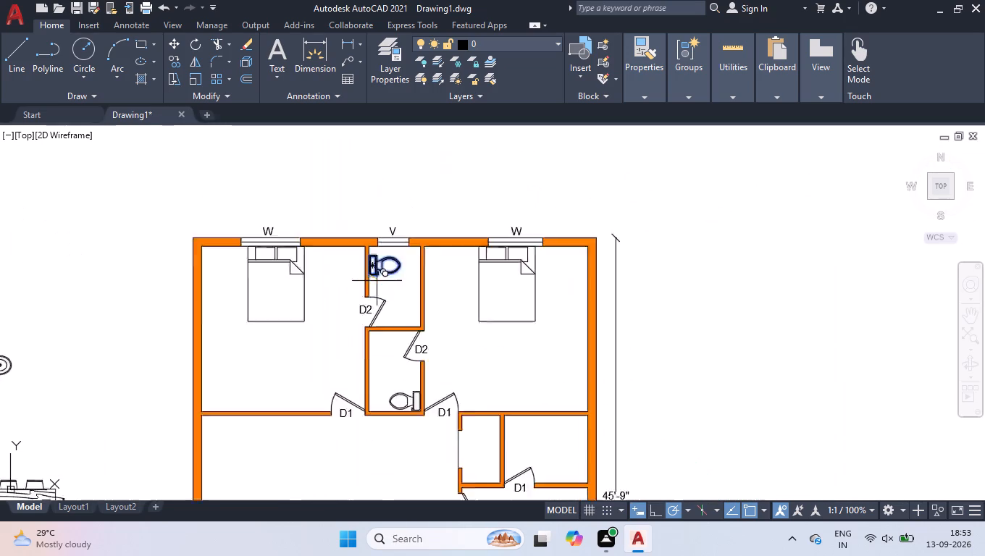
scroll(377, 281, down, 1)
scroll(352, 458, up, 6)
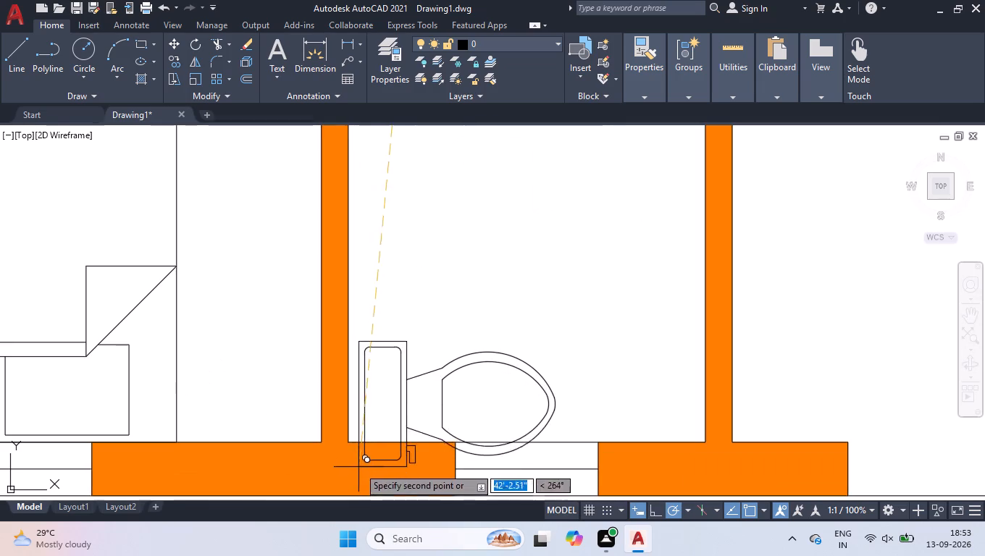
click(351, 408)
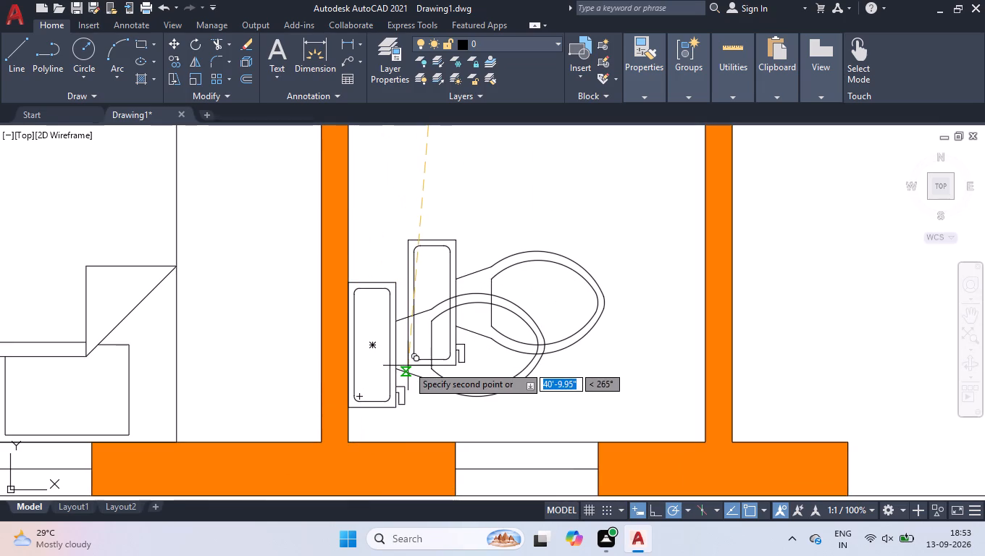
key(space)
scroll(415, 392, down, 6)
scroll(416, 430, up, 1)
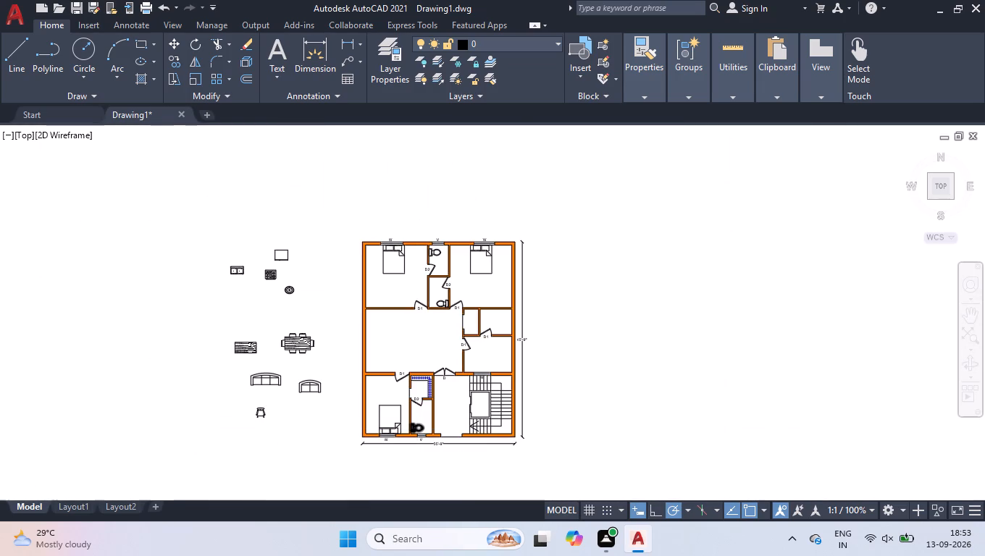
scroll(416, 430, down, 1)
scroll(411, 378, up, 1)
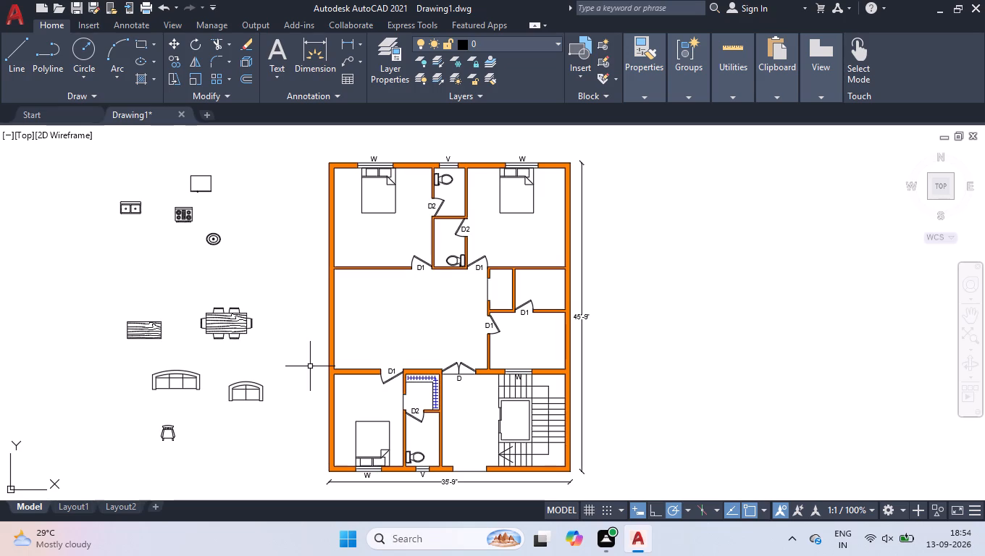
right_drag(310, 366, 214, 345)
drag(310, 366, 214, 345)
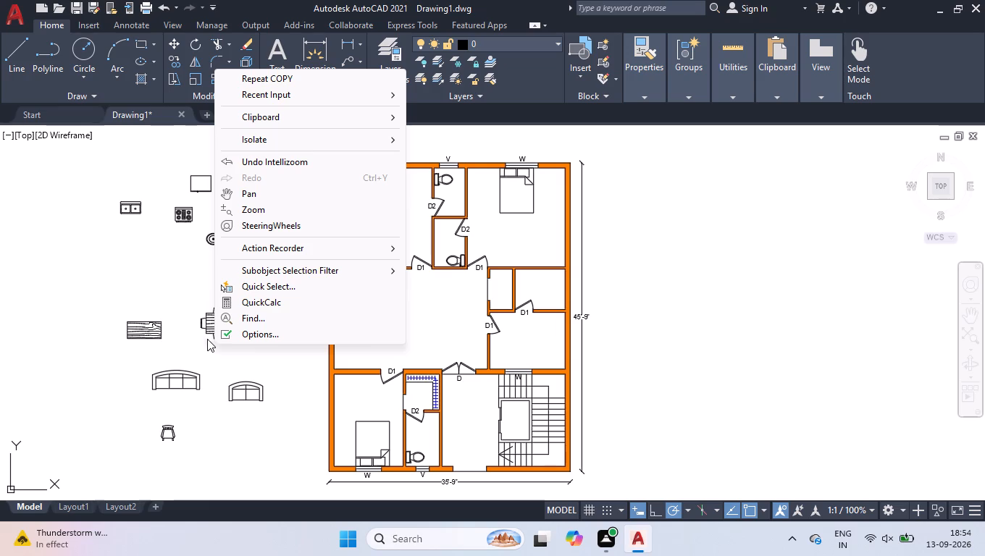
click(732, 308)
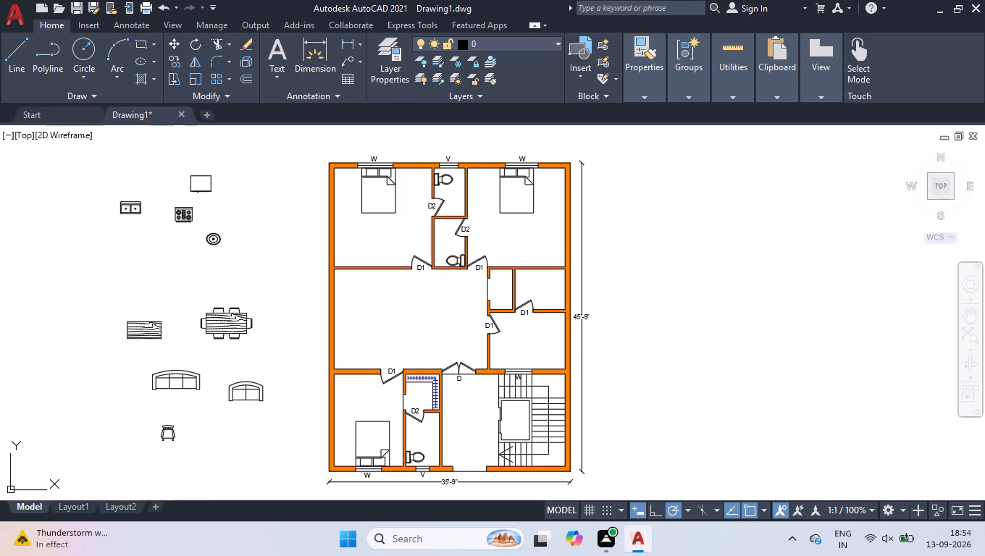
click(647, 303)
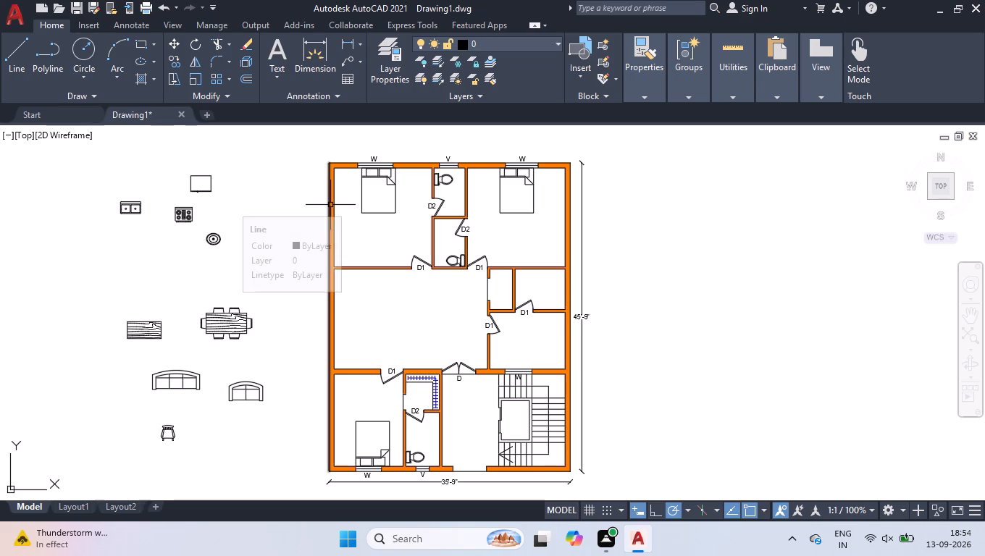
Rotate the oval washbasin beside the plan 270° about its drain centre, so its long axis is vertical.
click(272, 204)
click(212, 249)
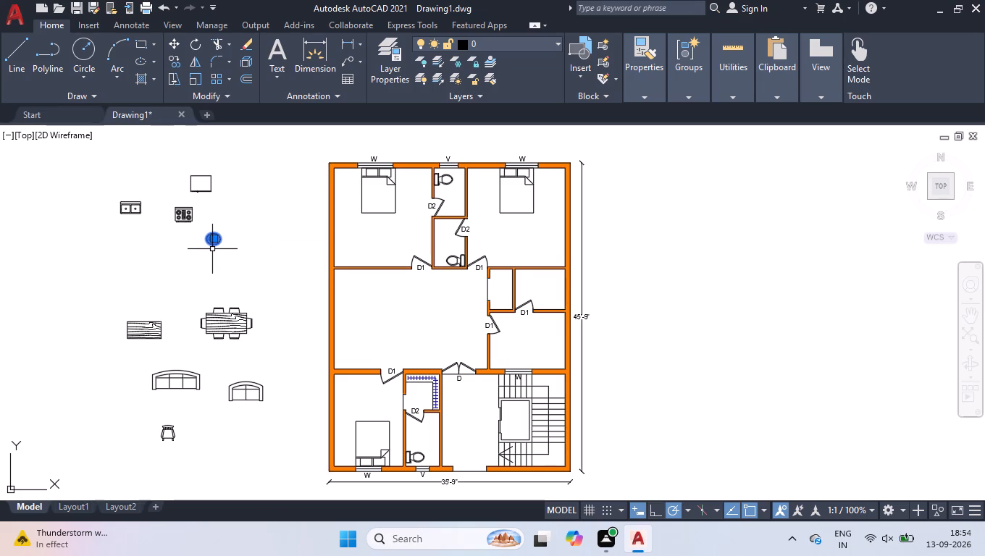
text(RO)
key(Return)
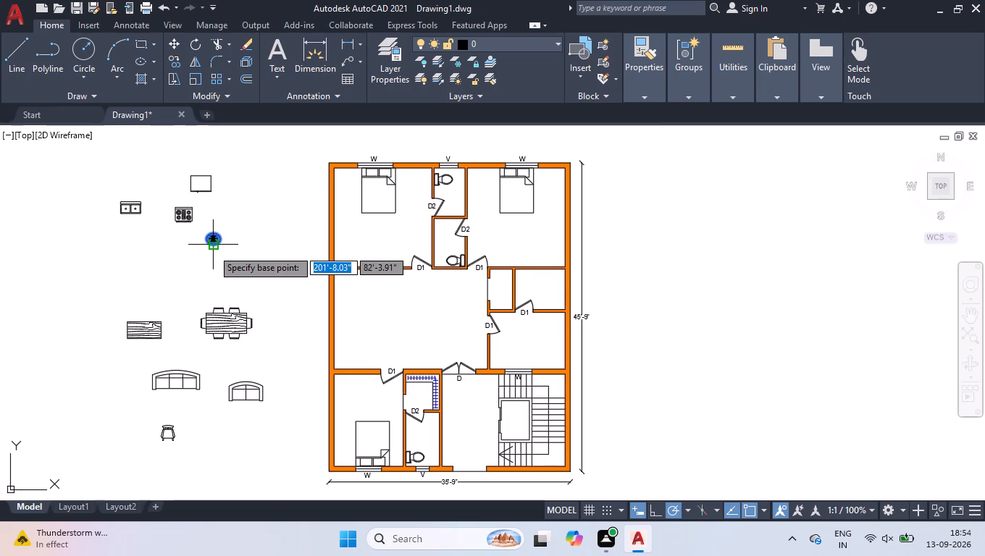
scroll(212, 249, up, 3)
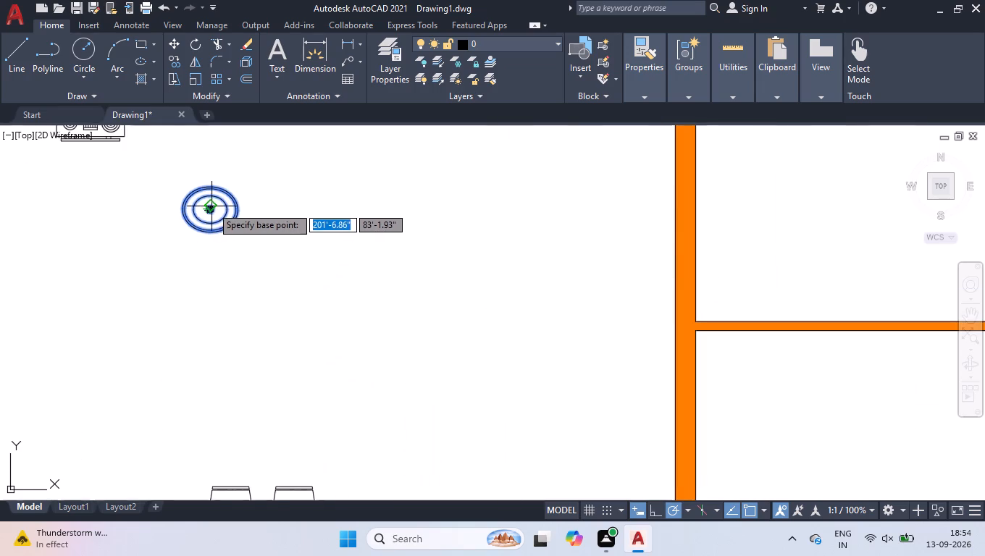
scroll(214, 206, up, 4)
click(177, 231)
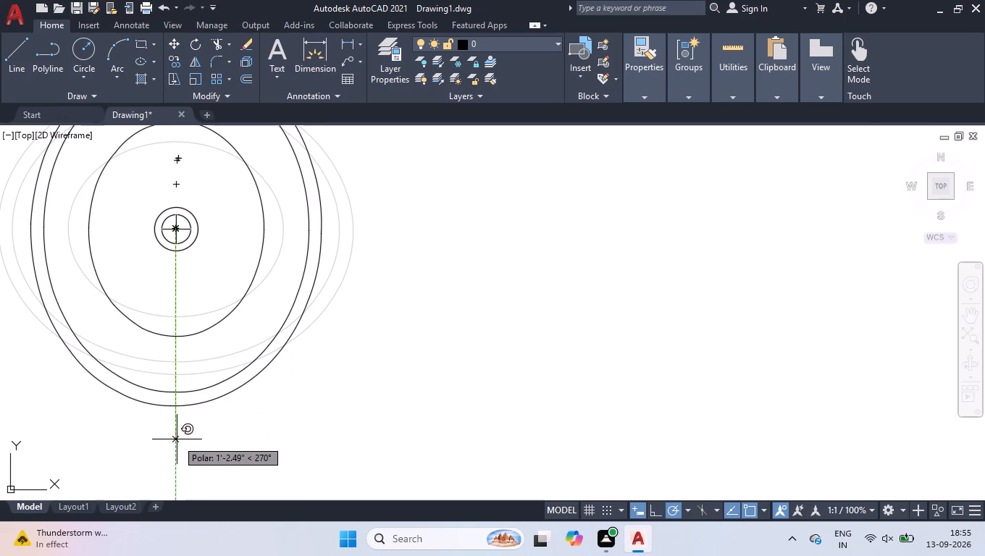
click(177, 439)
Move the rotated washbasin by its centre into the upper bathroom's lower-right corner, opposite door D2.
drag(185, 396, 180, 381)
click(165, 290)
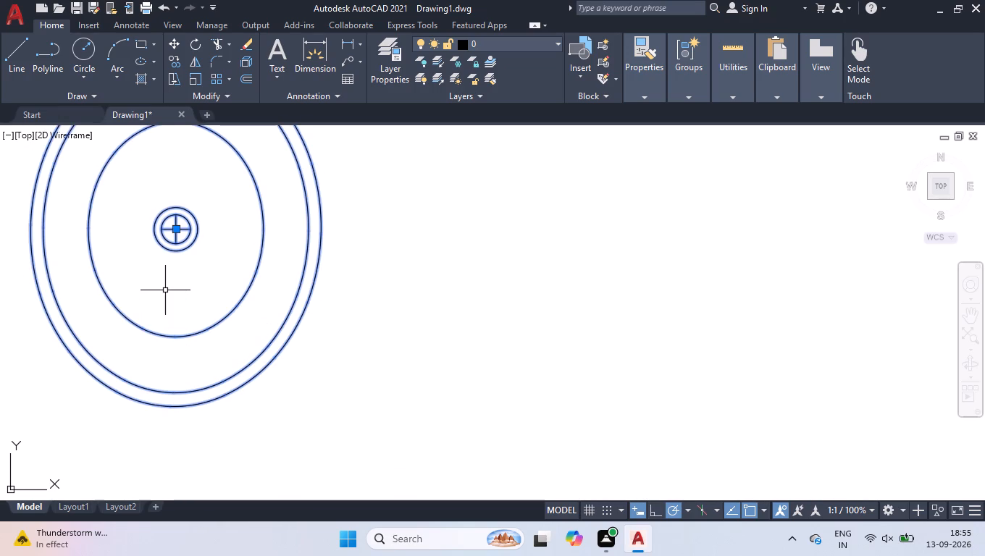
click(178, 228)
scroll(178, 228, down, 6)
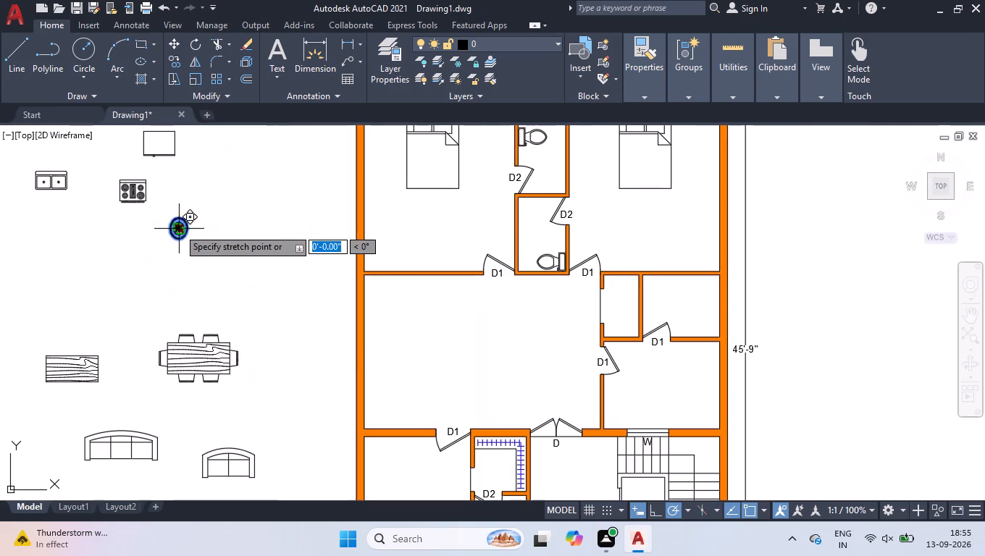
scroll(178, 228, down, 1)
scroll(404, 179, up, 3)
scroll(432, 253, up, 1)
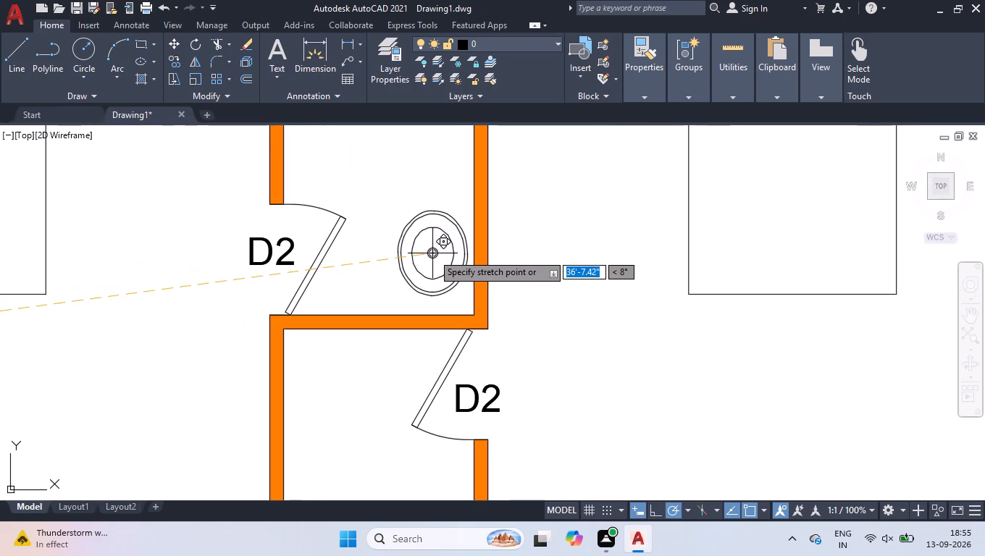
click(436, 264)
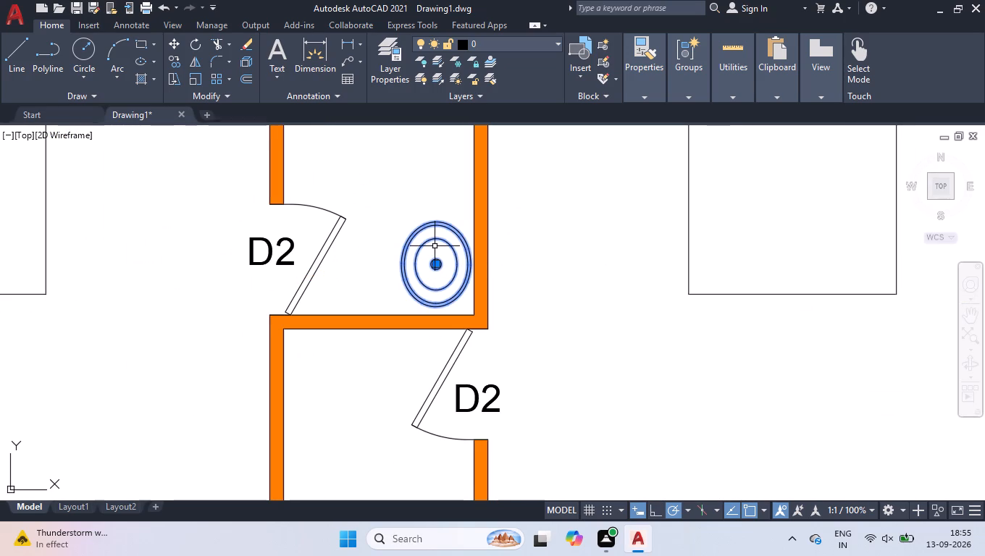
Copy the washbasin into the upper-left corner of the adjoining bathroom below, close to the left wall.
text(CO)
key(Return)
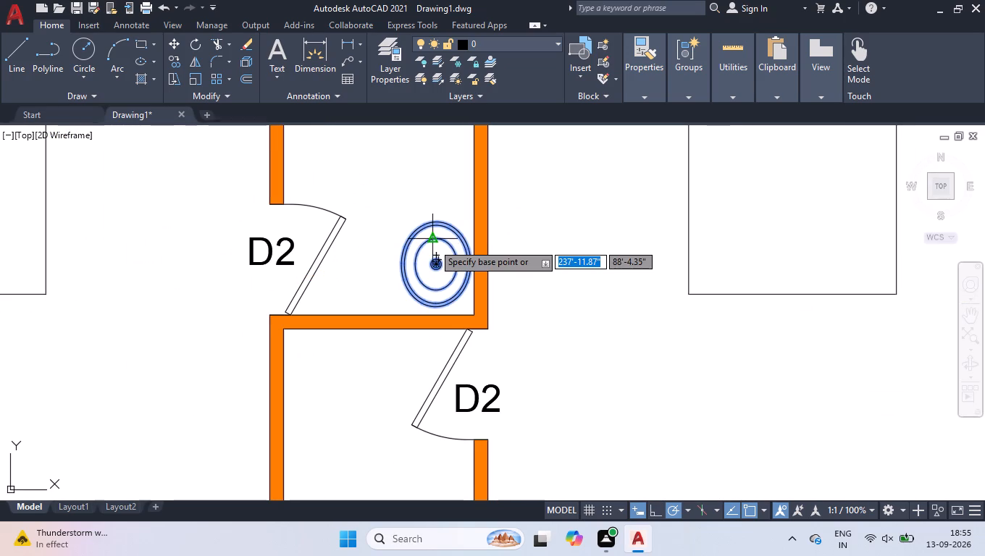
click(433, 243)
scroll(387, 258, down, 1)
scroll(340, 334, up, 1)
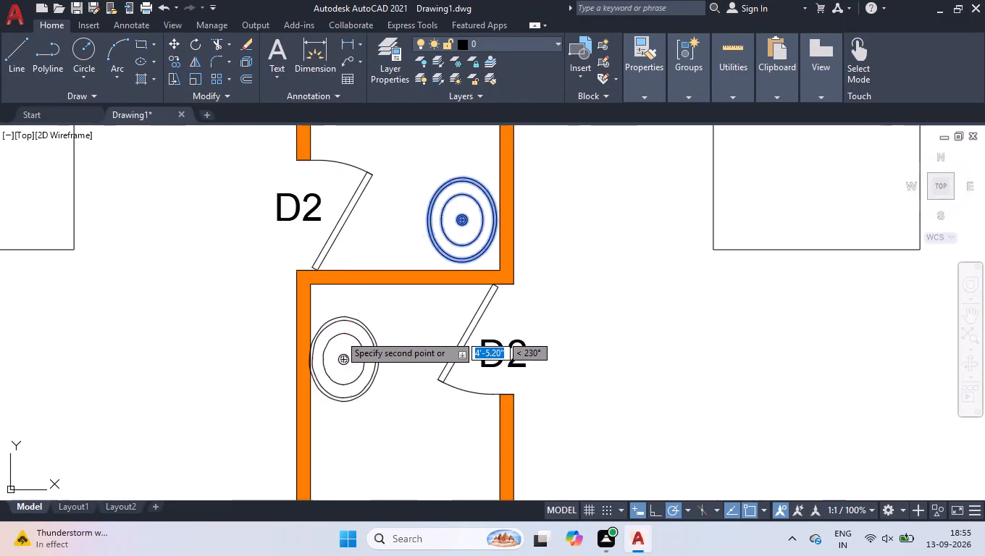
scroll(340, 334, up, 2)
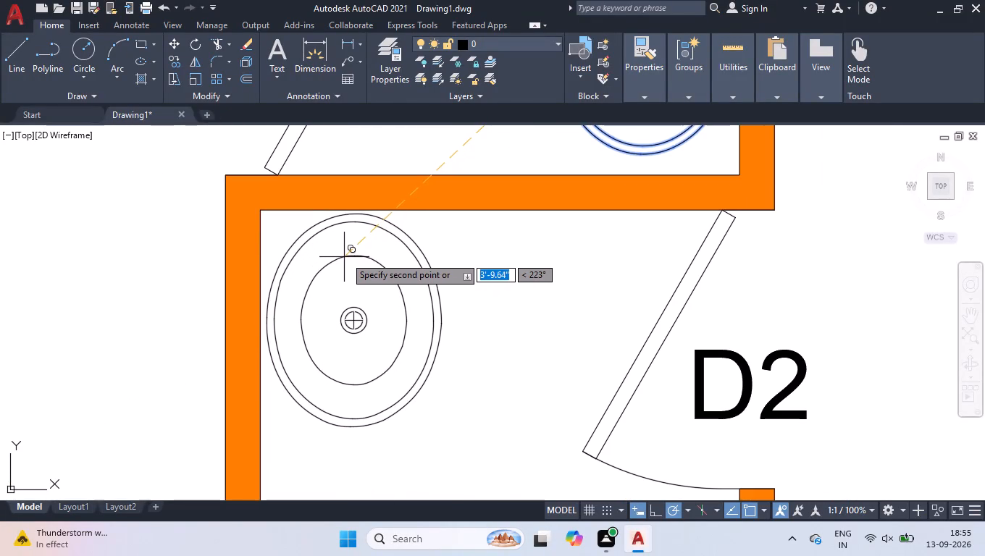
click(341, 257)
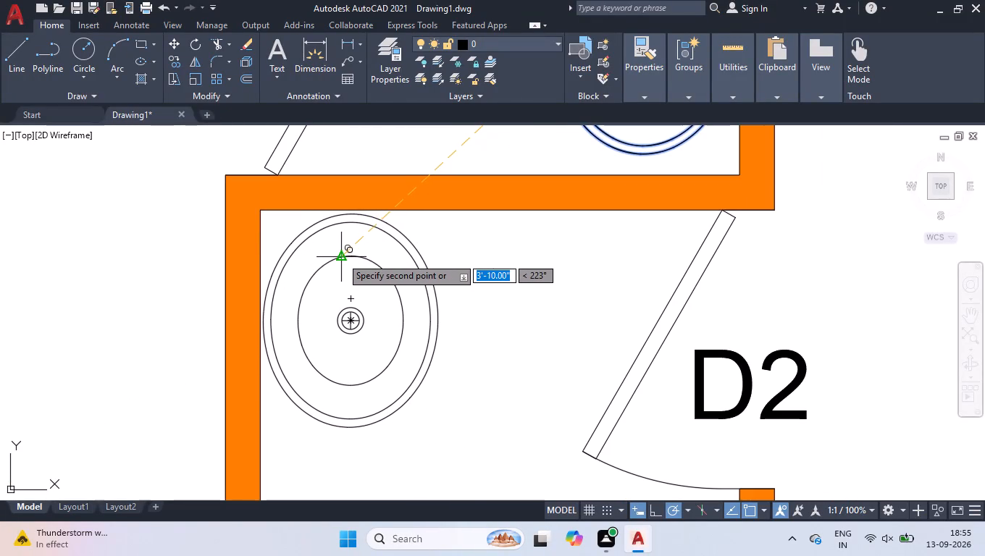
Place another washbasin copy in the upper-right corner of the bathroom beside the lower-left bedroom, next to door D2.
scroll(341, 257, down, 8)
scroll(341, 339, down, 1)
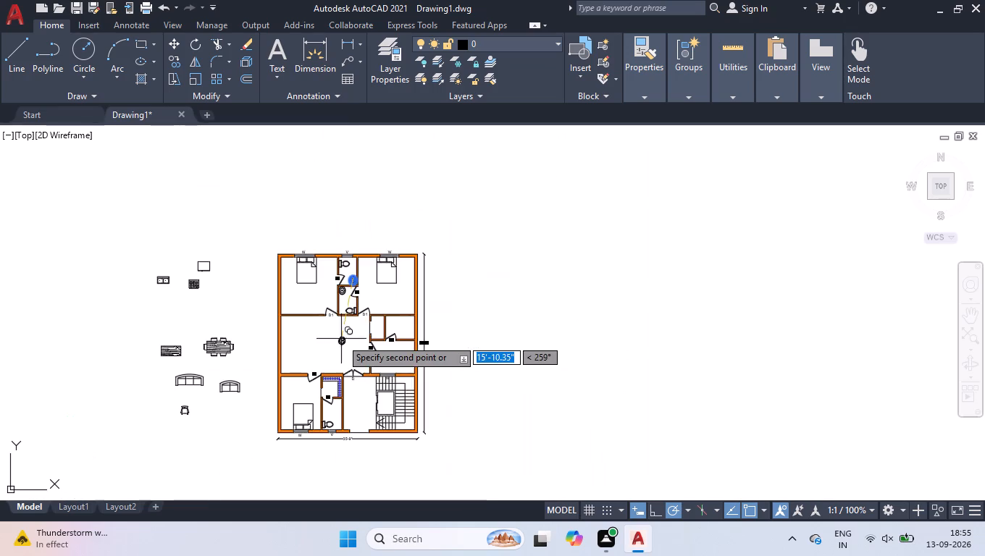
scroll(328, 426, up, 6)
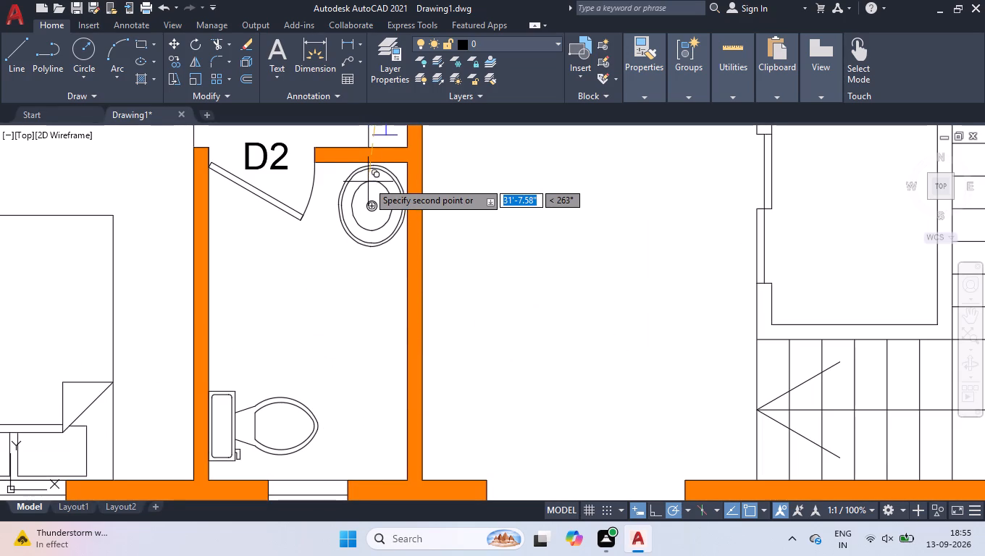
click(368, 182)
key(space)
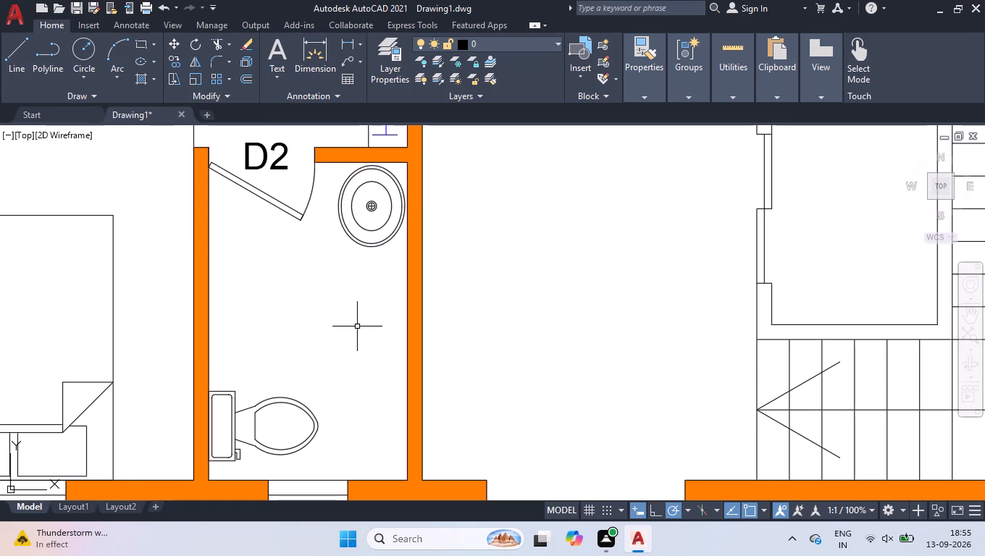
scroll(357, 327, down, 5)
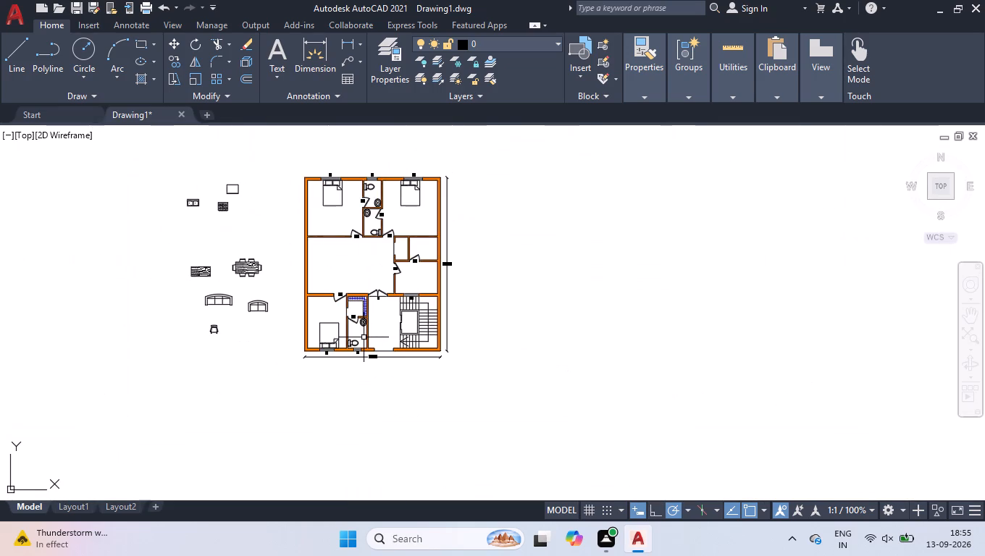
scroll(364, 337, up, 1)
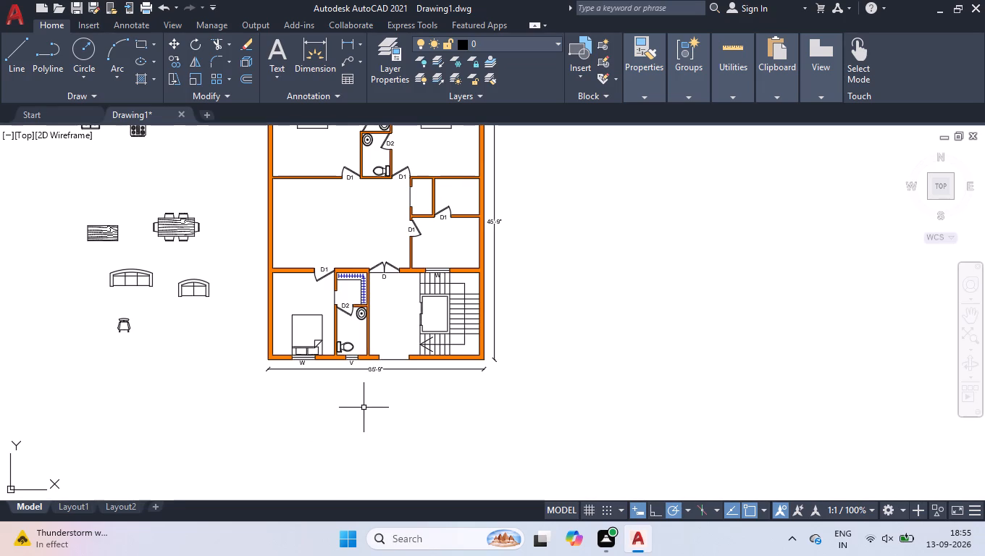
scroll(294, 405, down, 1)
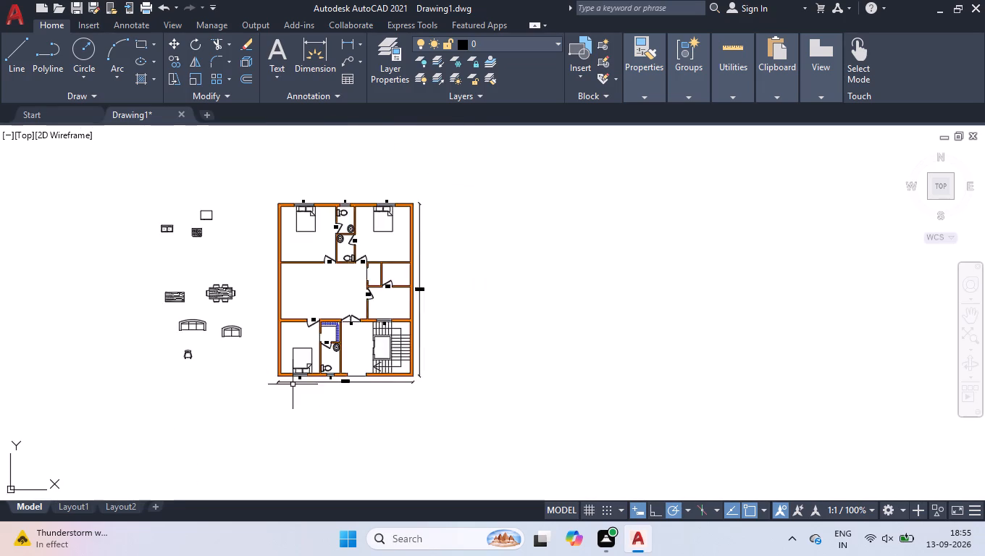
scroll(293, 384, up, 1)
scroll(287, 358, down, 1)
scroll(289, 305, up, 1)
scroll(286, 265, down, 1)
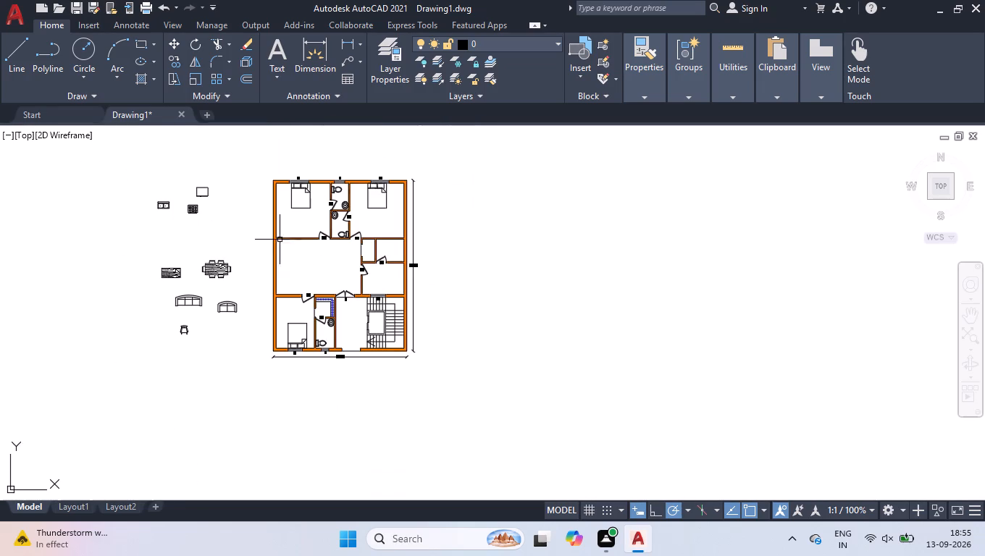
Rotate the refrigerator block beside the plan 180° about the midpoint of its upper edge.
scroll(264, 212, up, 1)
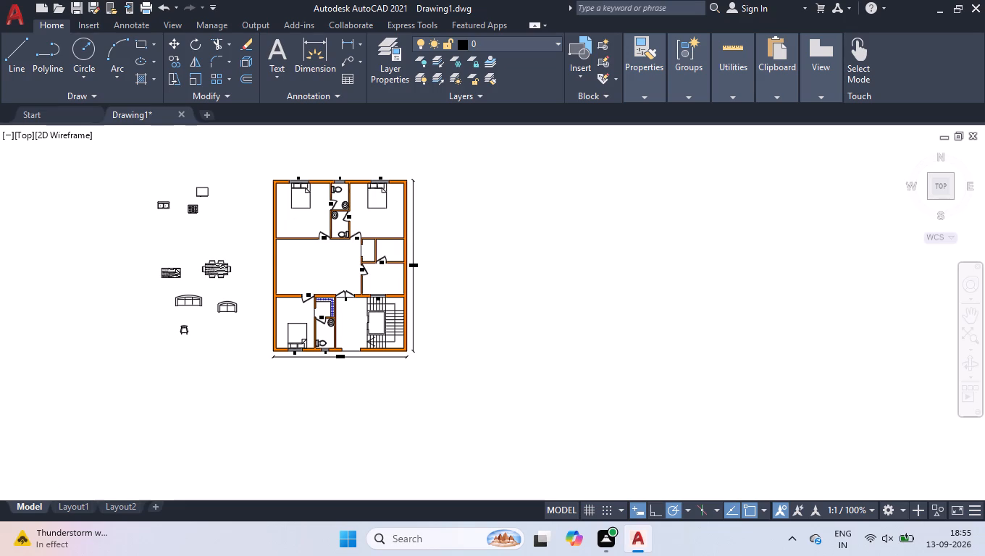
click(230, 168)
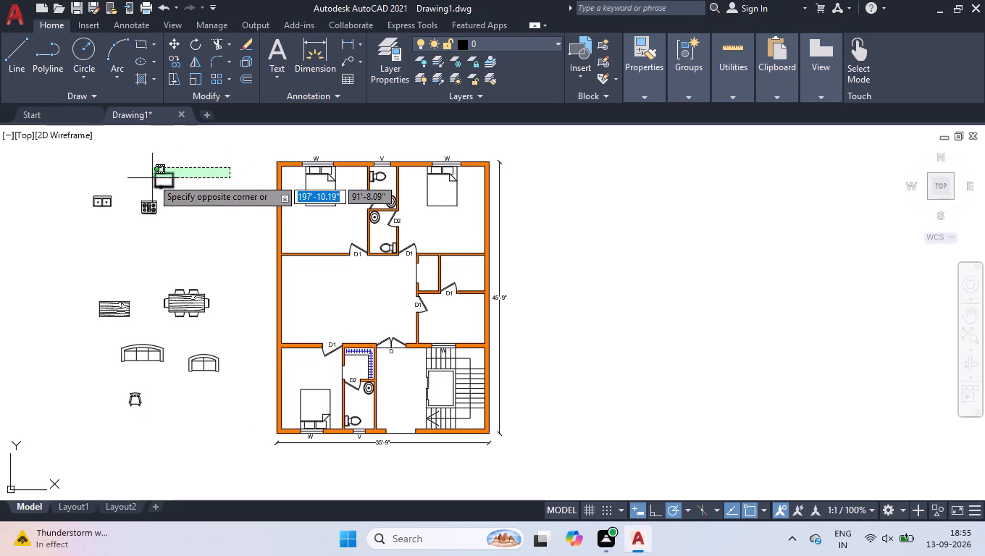
click(152, 178)
text(RO)
key(Return)
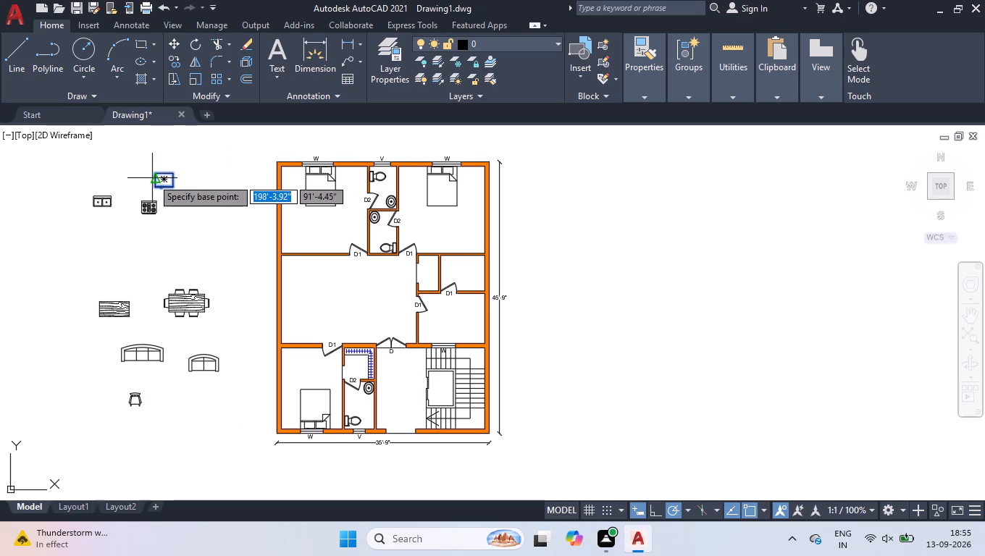
scroll(152, 178, up, 5)
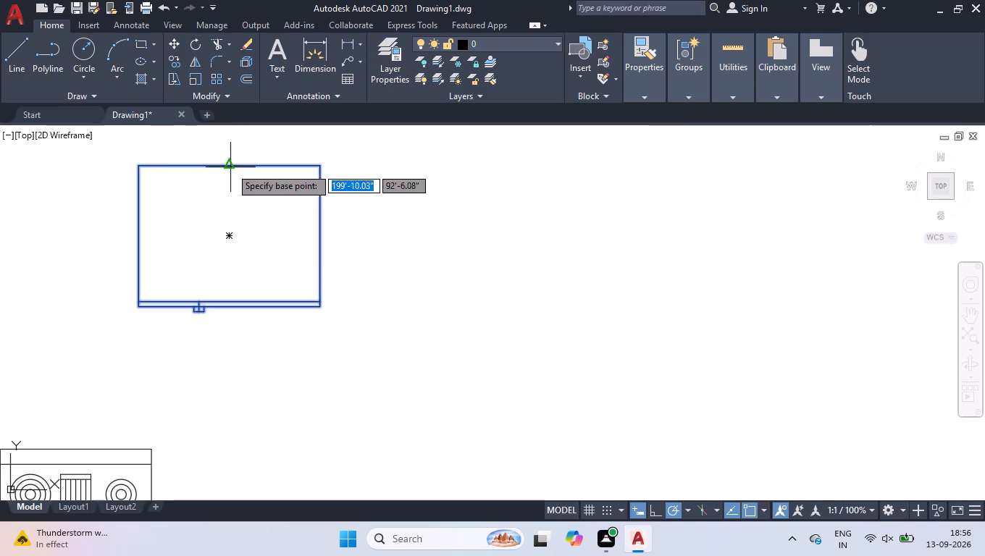
click(230, 167)
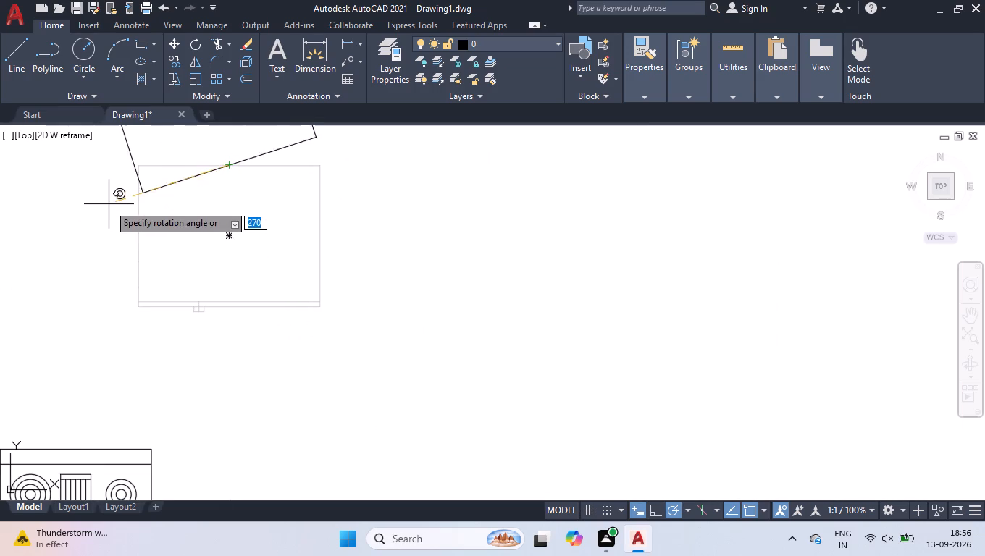
click(95, 166)
Move the refrigerator by its lower-left corner into the lower-left corner of the kitchen above the staircase.
click(194, 155)
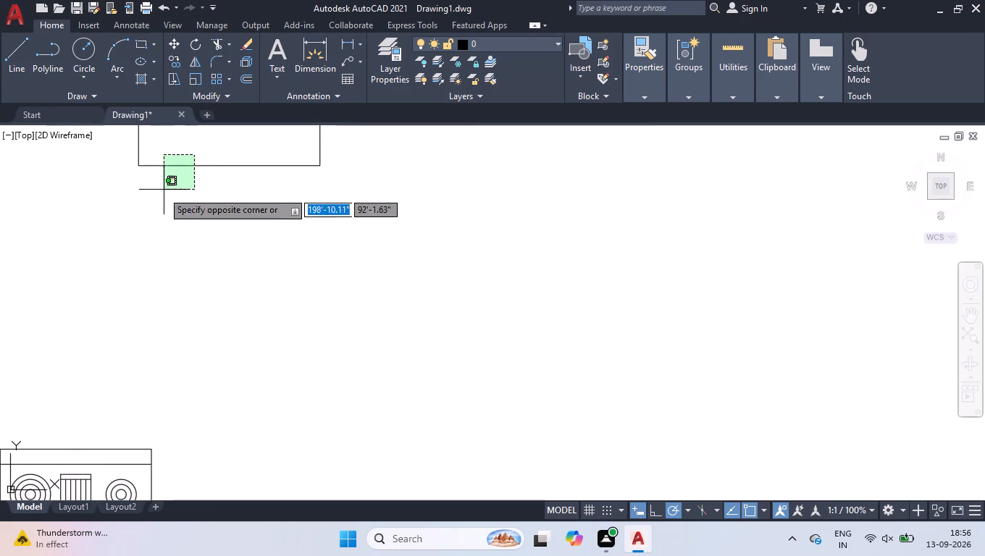
click(161, 193)
key(m)
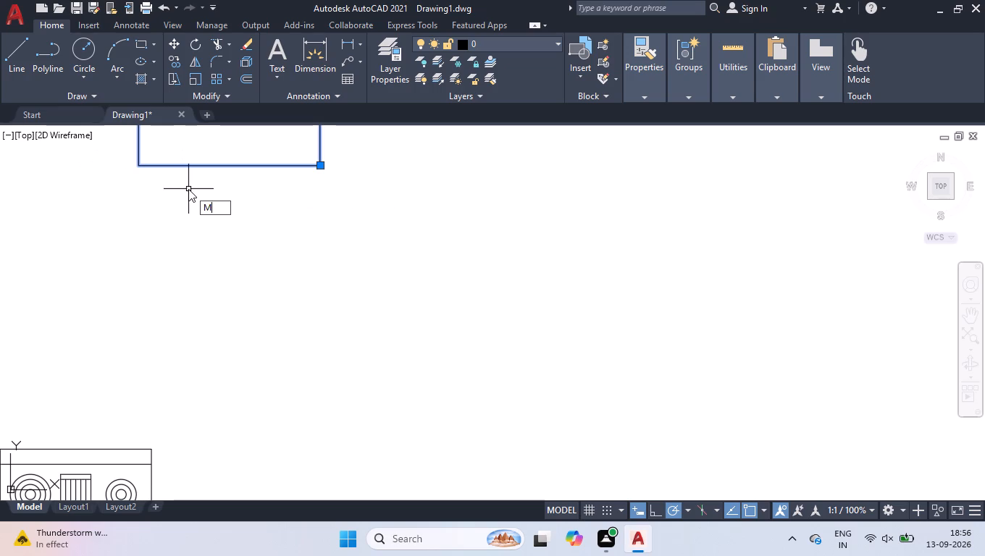
key(Return)
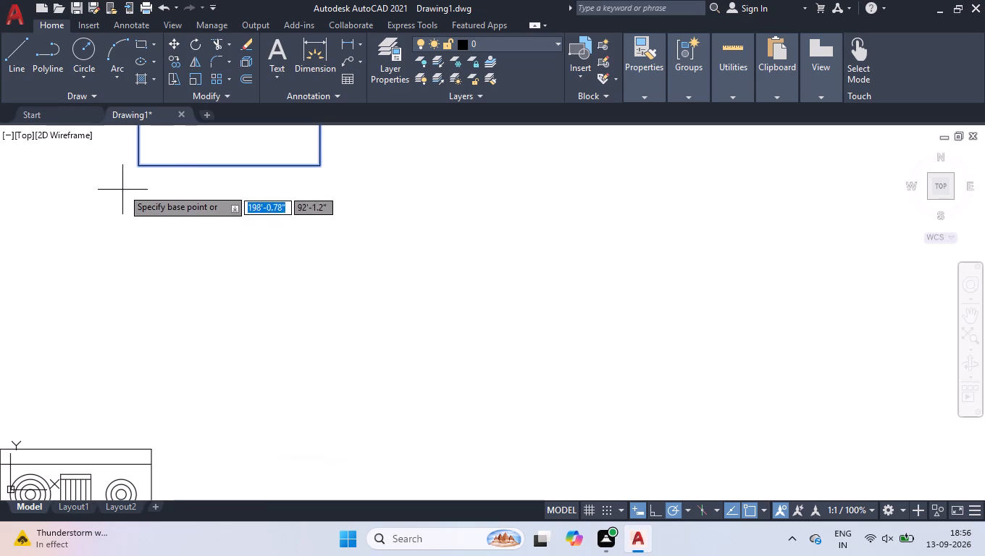
click(137, 162)
scroll(141, 179, down, 5)
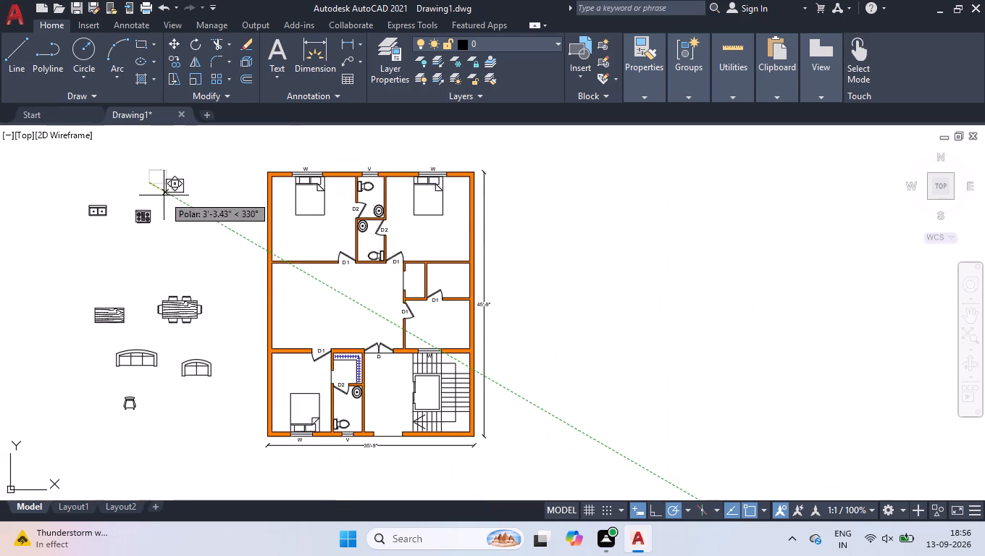
scroll(361, 360, up, 3)
scroll(545, 316, up, 3)
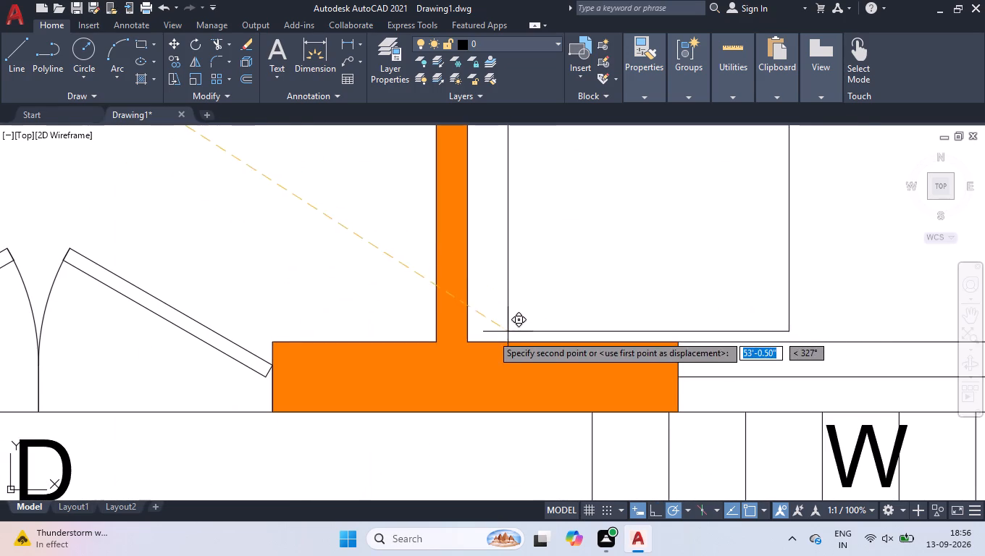
click(471, 341)
Scale the refrigerator down to about three quarters of its size, keeping its corner fixed in the kitchen's lower-left corner.
scroll(461, 334, down, 3)
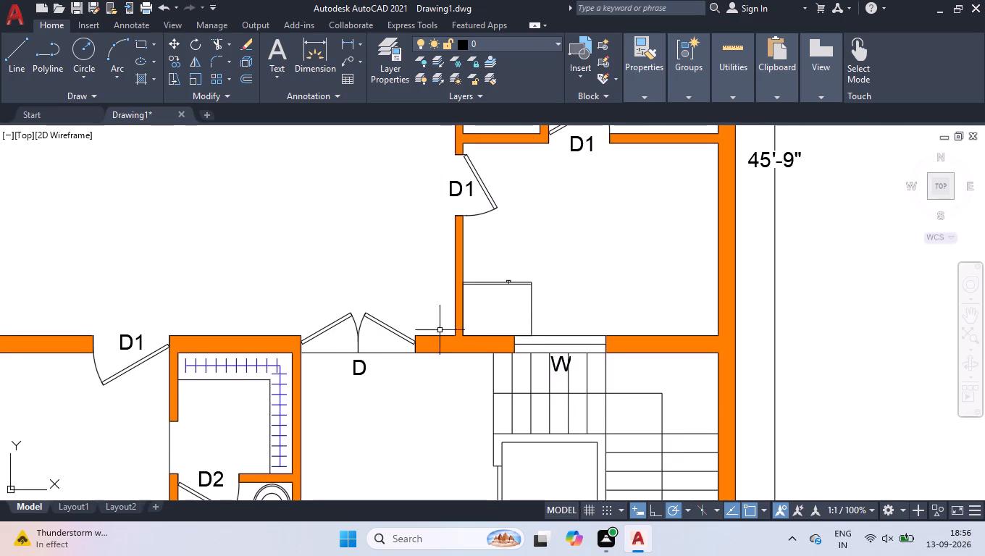
scroll(537, 323, up, 2)
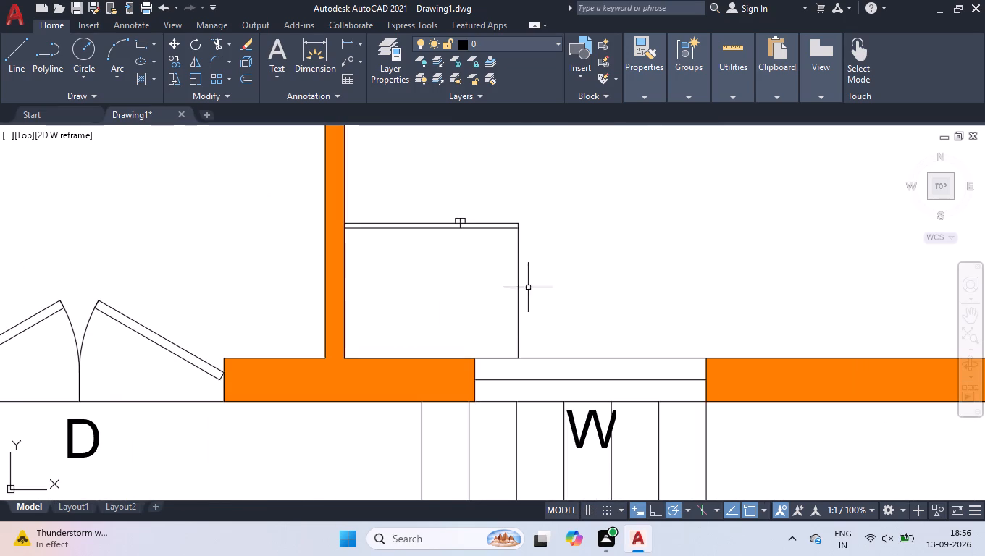
click(529, 224)
click(465, 250)
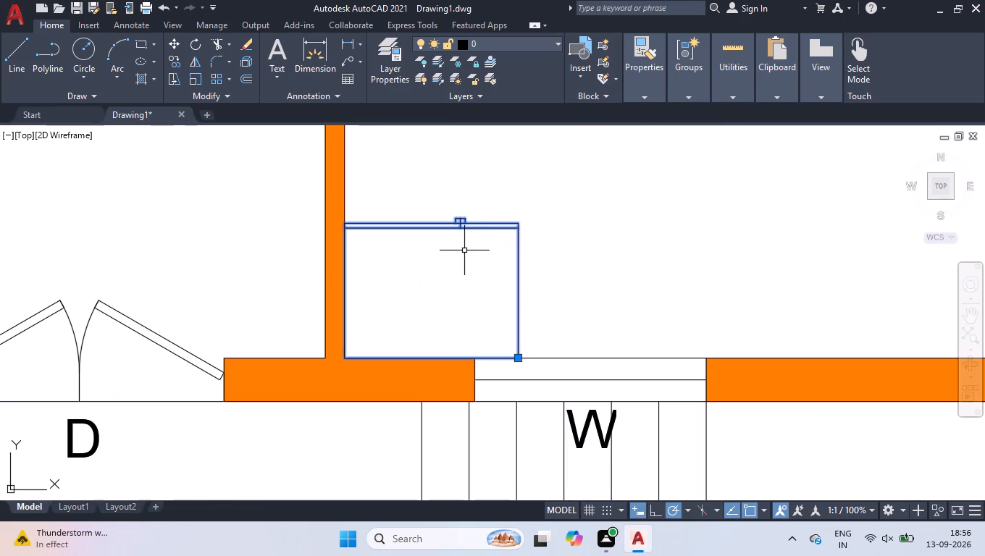
text(SCAL)
key(Return)
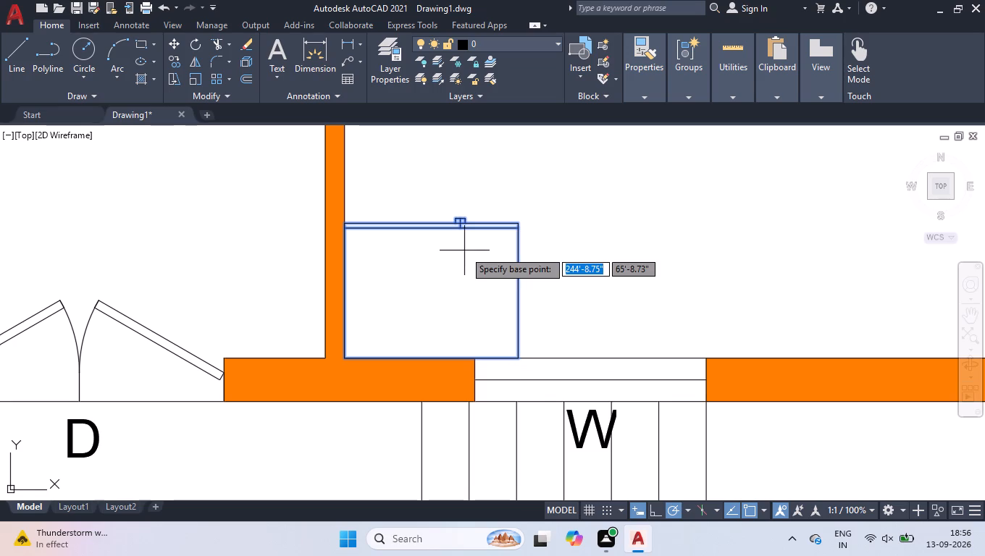
click(346, 355)
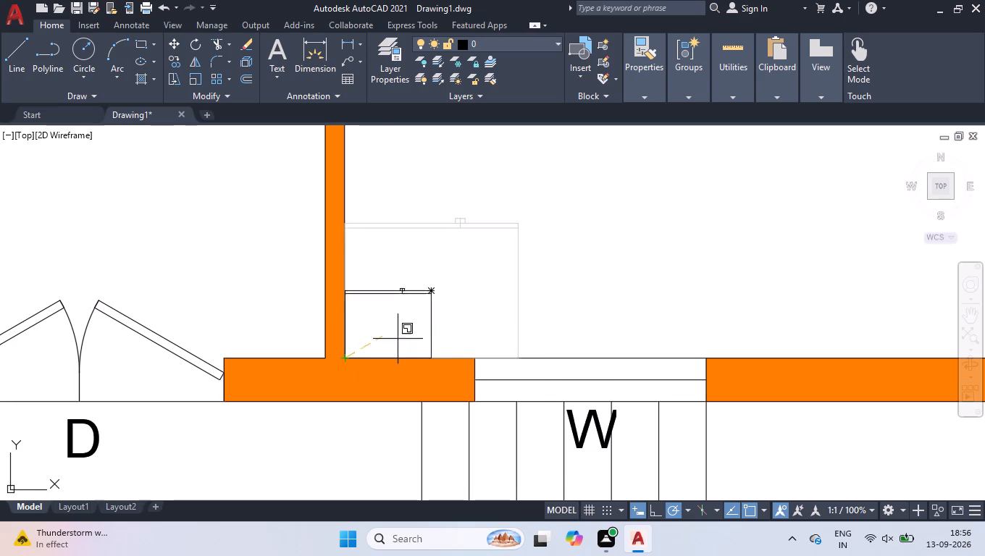
click(399, 324)
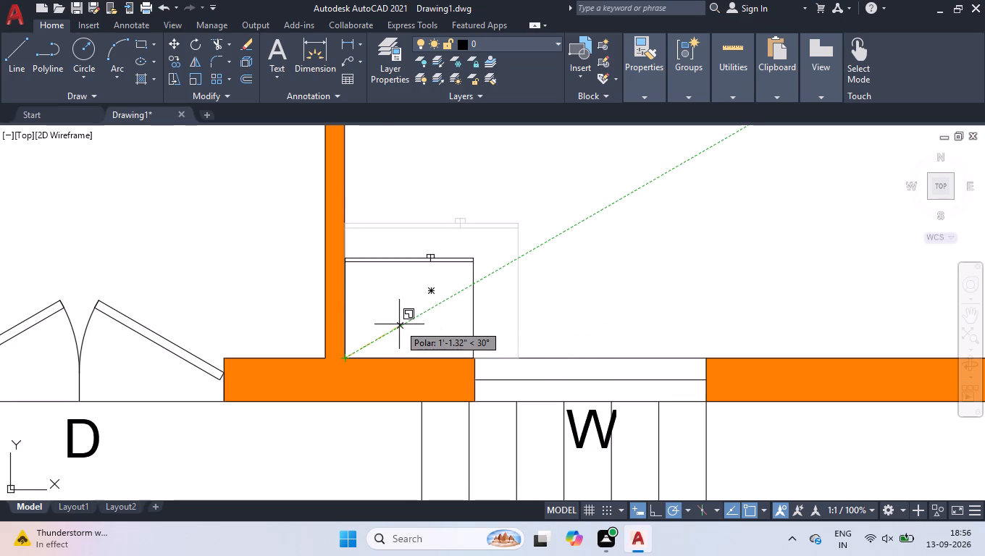
Rotate the cooking stove block beside the plan 180° about the midpoint of its upper edge.
scroll(400, 321, down, 5)
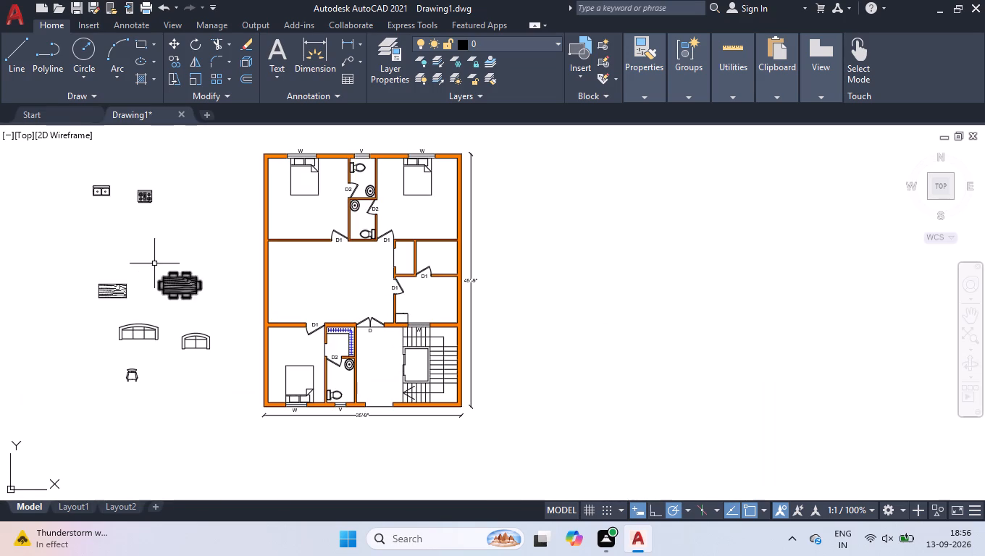
scroll(130, 181, up, 2)
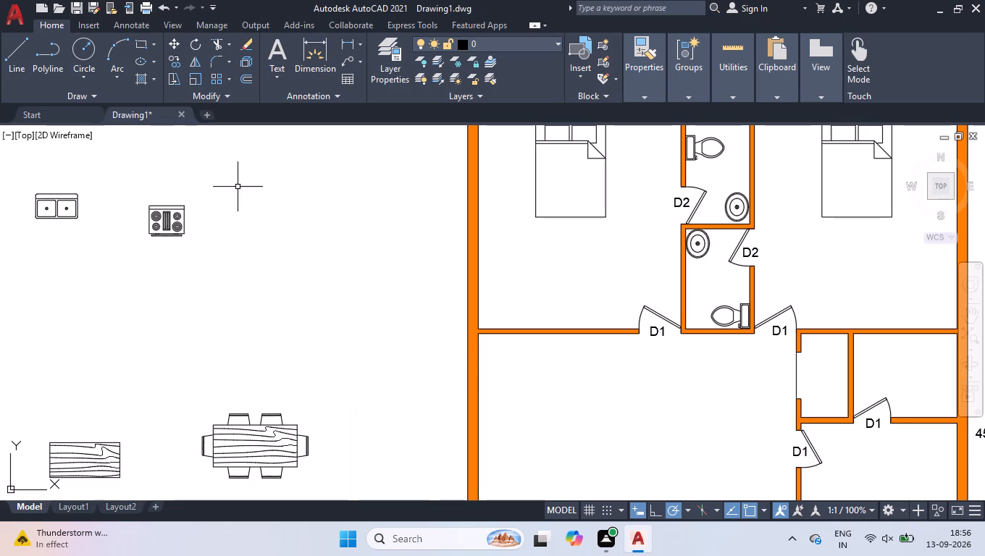
click(239, 187)
click(152, 292)
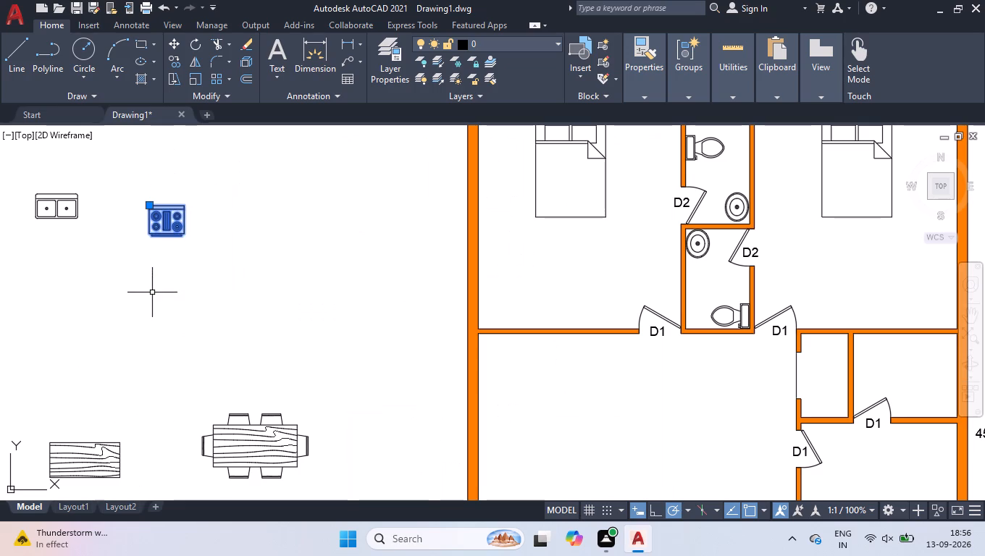
text(RO)
key(Return)
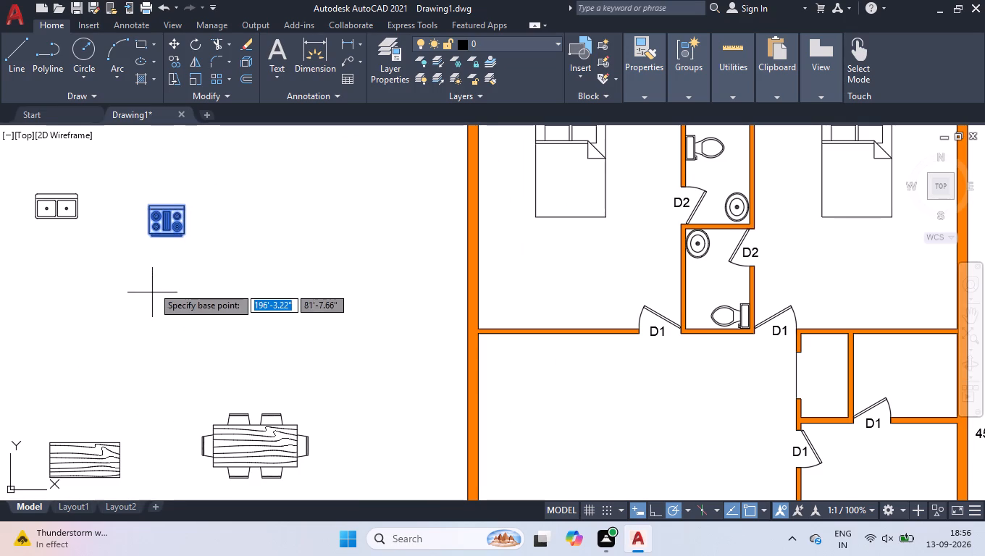
click(172, 201)
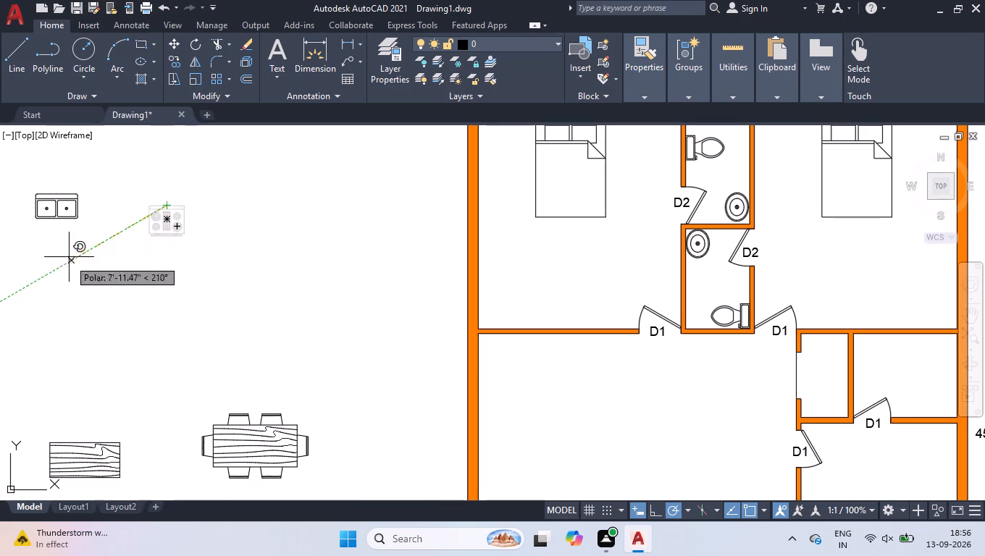
click(16, 211)
Rotate the double-bowl sink beside the plan 270° about its upper-edge area, so its bowls stack vertically.
click(96, 178)
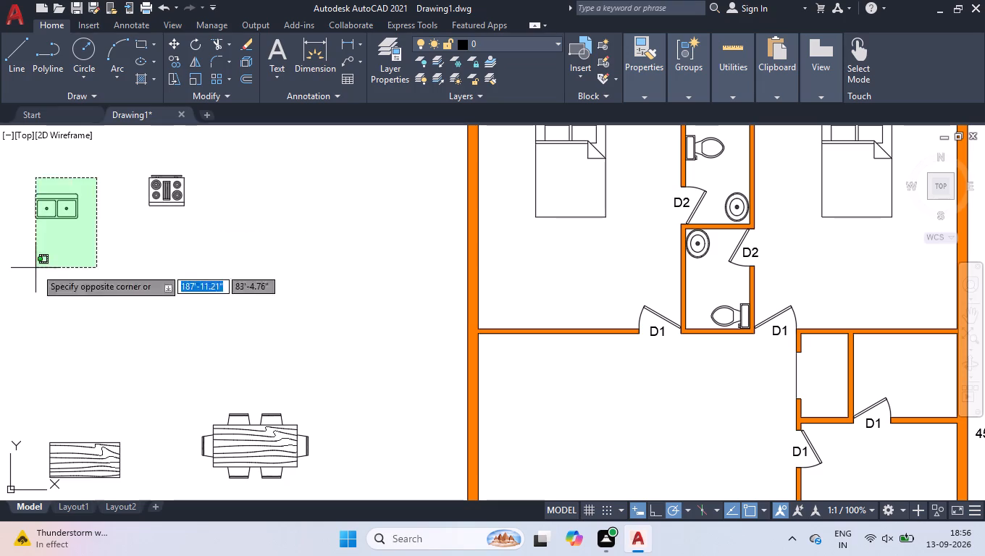
click(35, 268)
text(RO)
key(Return)
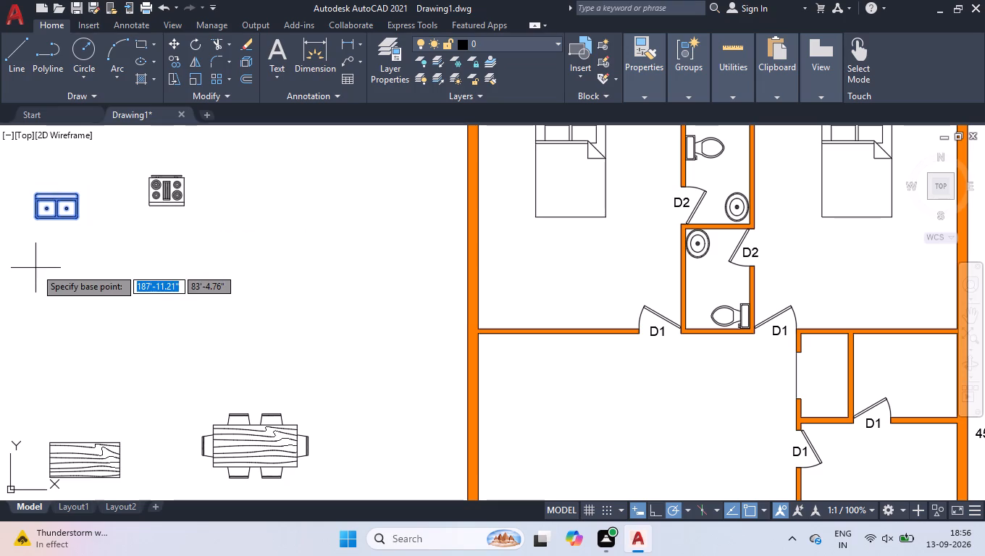
click(58, 198)
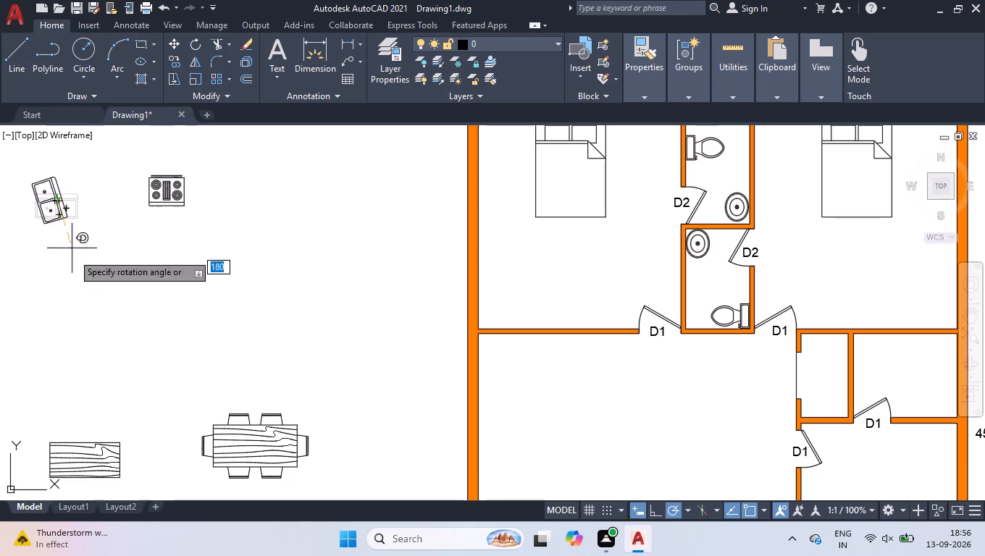
click(56, 340)
Move the rotated double sink against the kitchen's right wall, with its back ledge on the wall face.
drag(62, 162, 54, 184)
click(35, 219)
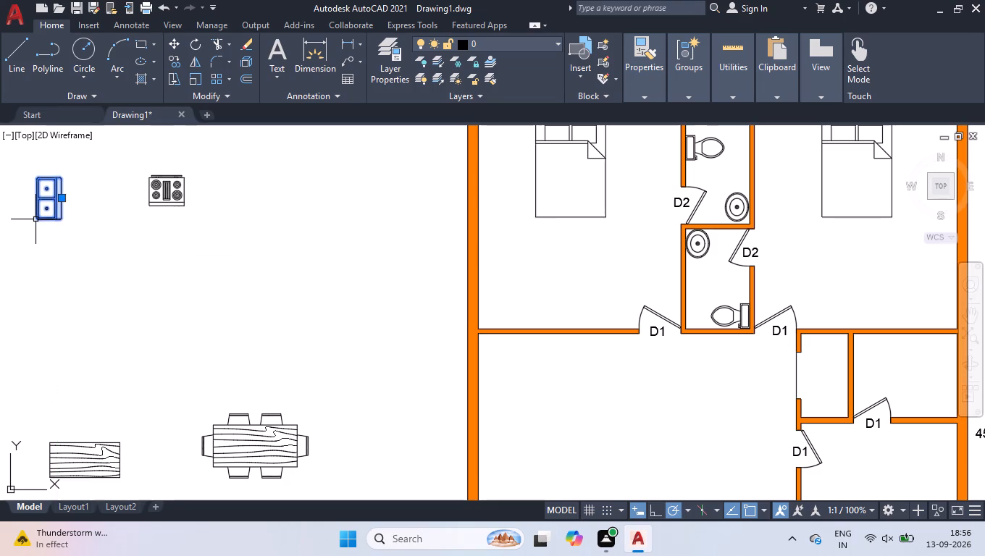
click(59, 201)
scroll(136, 279, down, 3)
scroll(294, 378, up, 2)
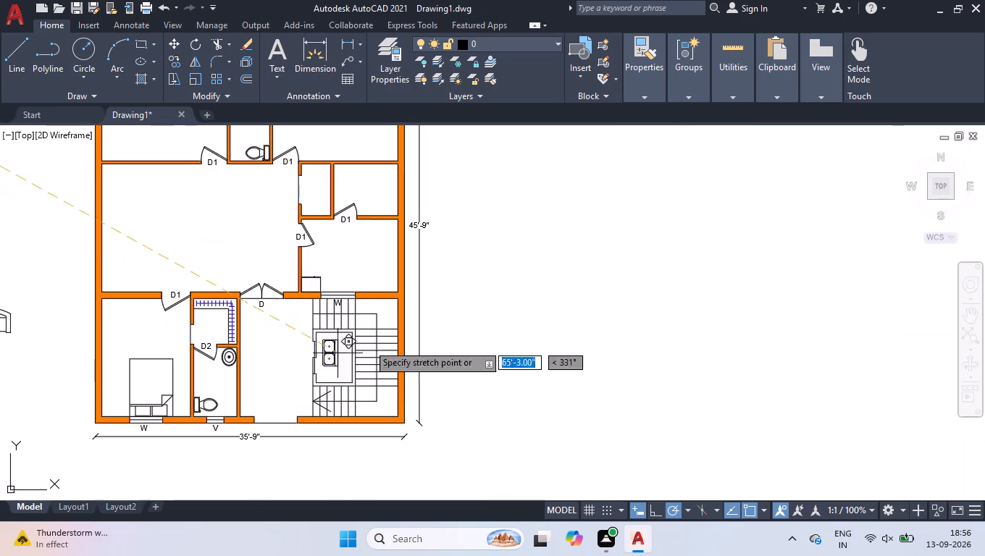
scroll(408, 249, up, 3)
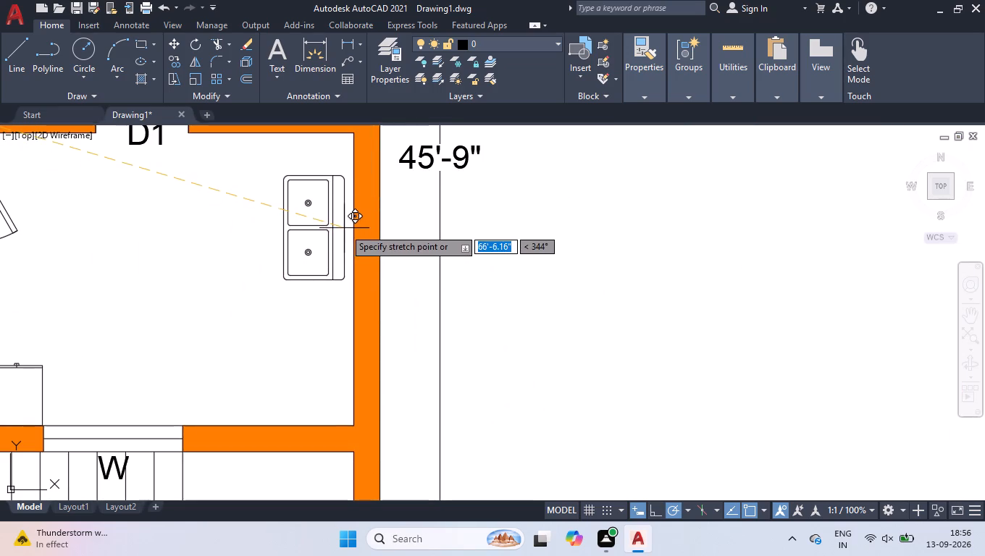
click(351, 228)
scroll(351, 249, down, 3)
scroll(330, 309, down, 2)
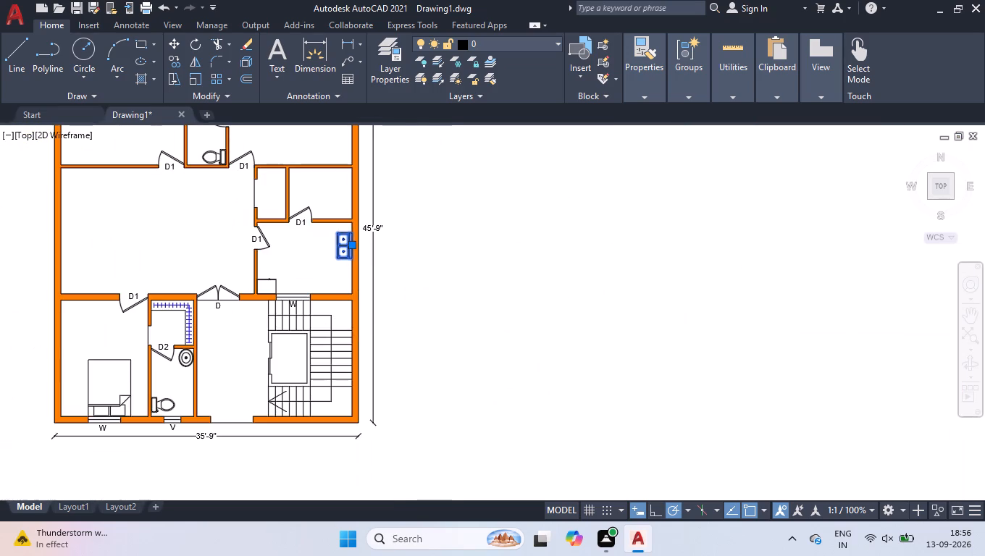
Move the rotated stove onto the kitchen's lower wall, with its lower-right corner at the right end of window W.
scroll(330, 309, down, 1)
scroll(233, 265, up, 2)
click(219, 215)
click(185, 274)
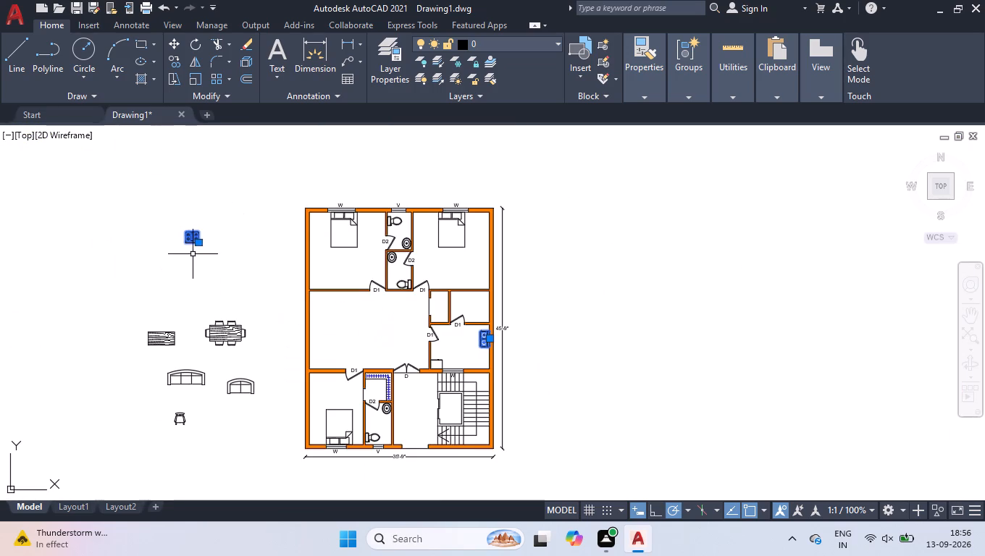
click(197, 245)
scroll(480, 410, up, 3)
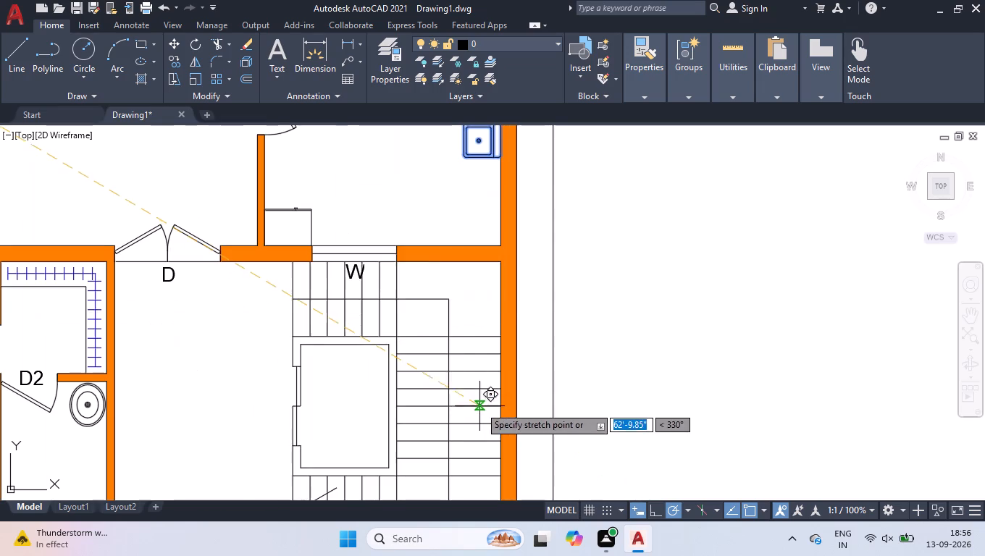
scroll(419, 224, up, 1)
click(382, 255)
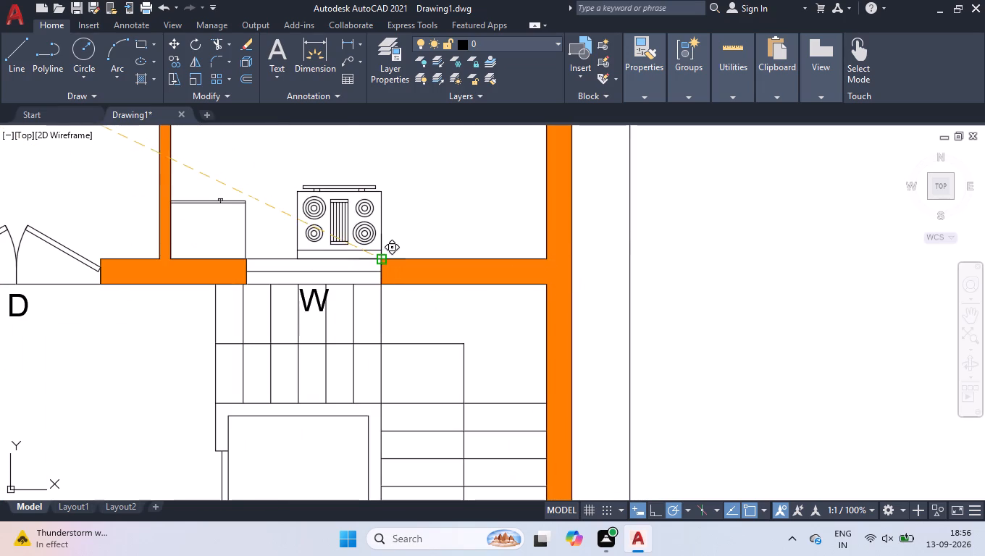
Deselect the stove block placed on the kitchen's lower wall.
right_click(390, 235)
click(446, 408)
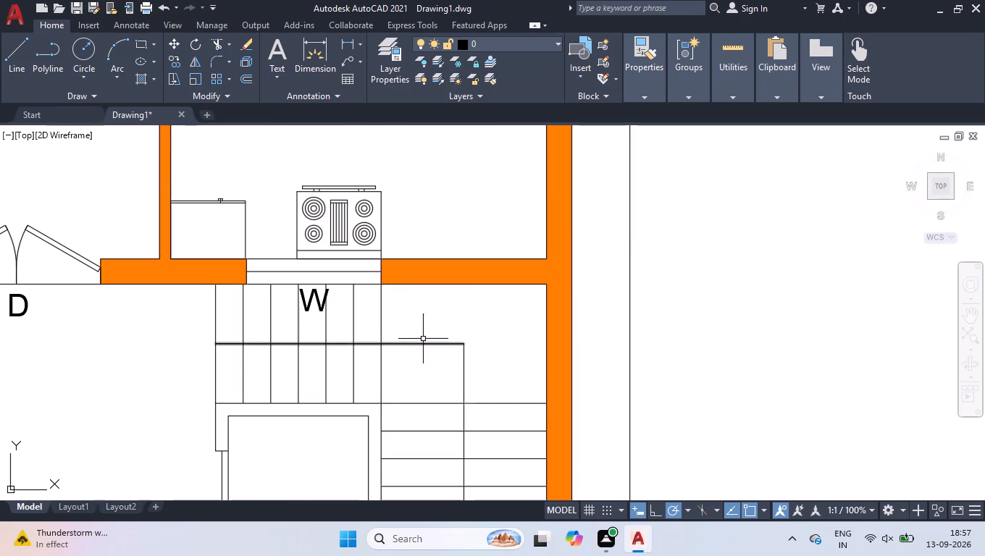
scroll(423, 332, down, 2)
scroll(427, 308, up, 2)
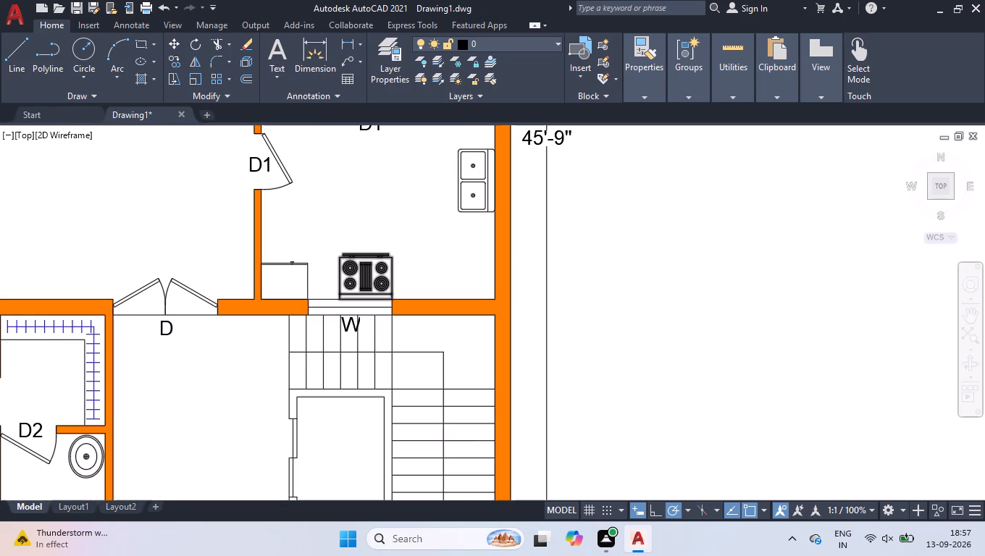
scroll(379, 282, up, 3)
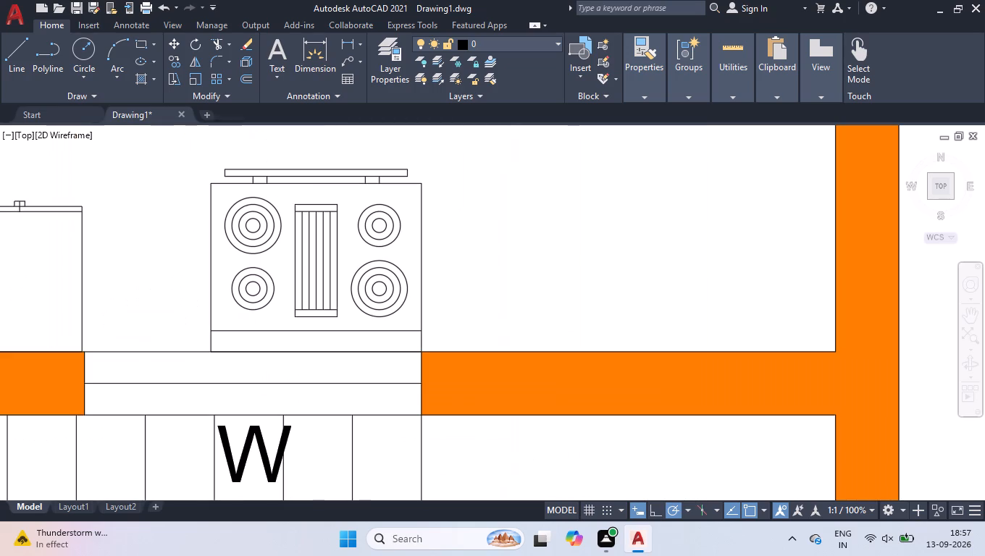
Rotate the six-seat dining table beside the plan 270° about its centre, so its long sides run vertically.
scroll(382, 276, down, 5)
scroll(525, 265, down, 2)
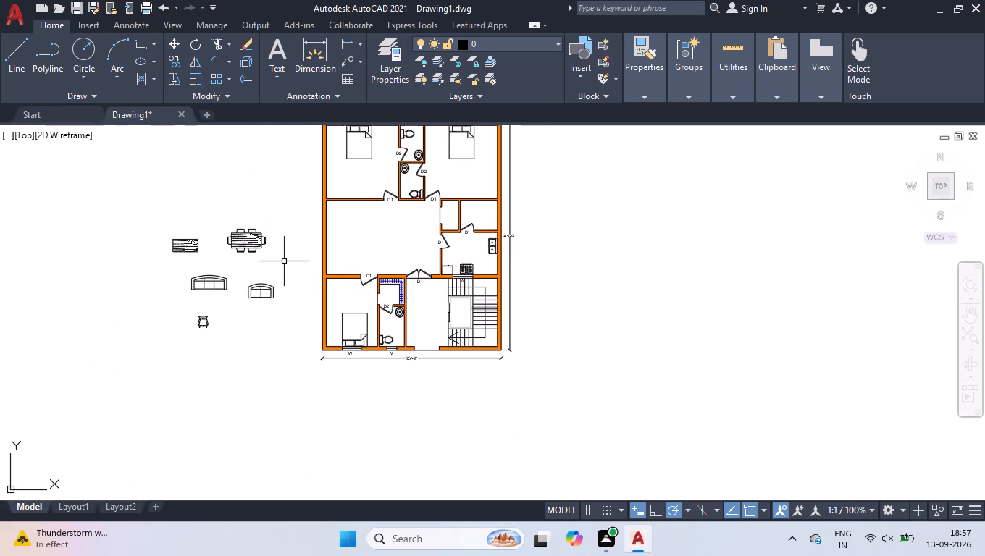
click(272, 252)
click(259, 232)
text(RO)
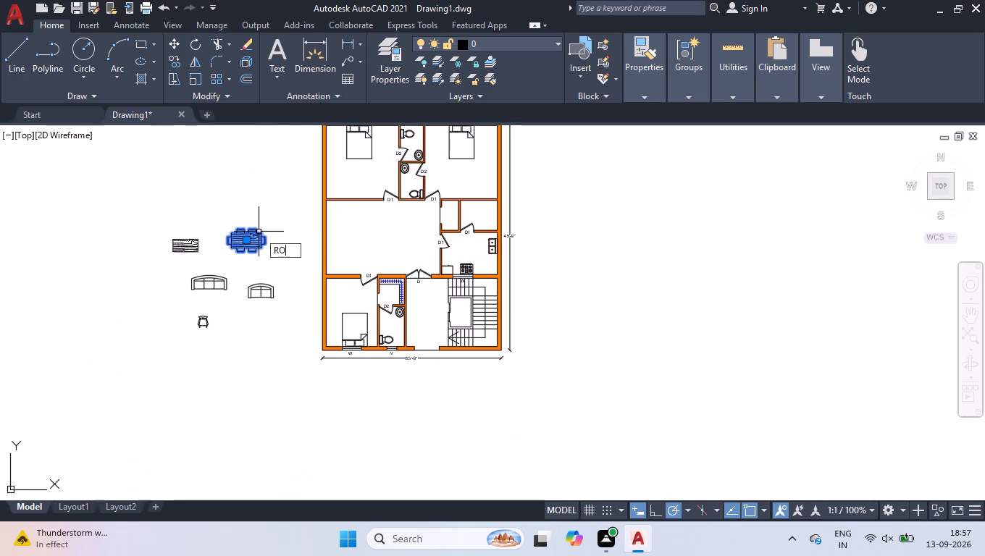
key(Return)
scroll(258, 234, up, 2)
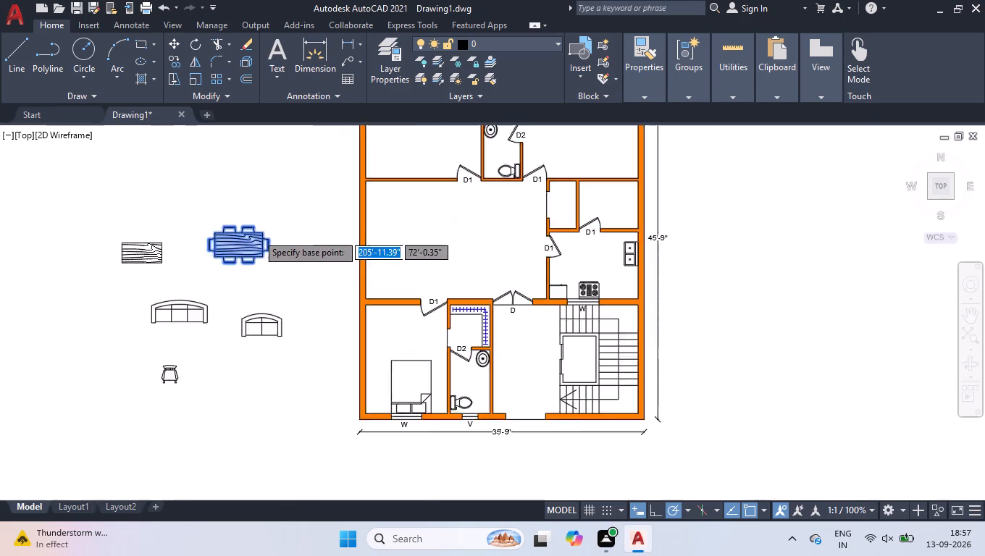
scroll(257, 234, up, 1)
click(207, 261)
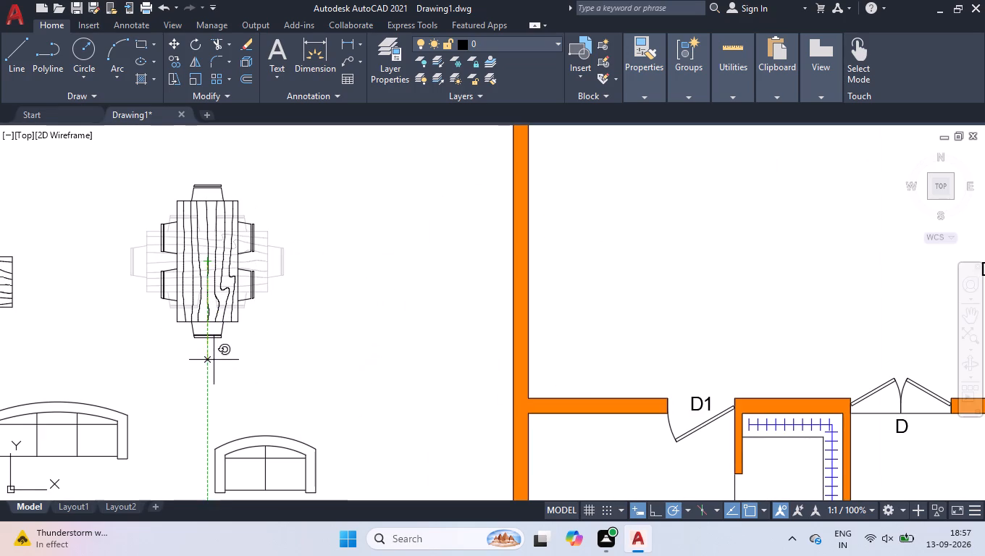
click(212, 362)
Move the rotated dining table into the central hall, above double door D and near the kitchen's D1 door.
click(226, 350)
click(204, 262)
click(206, 260)
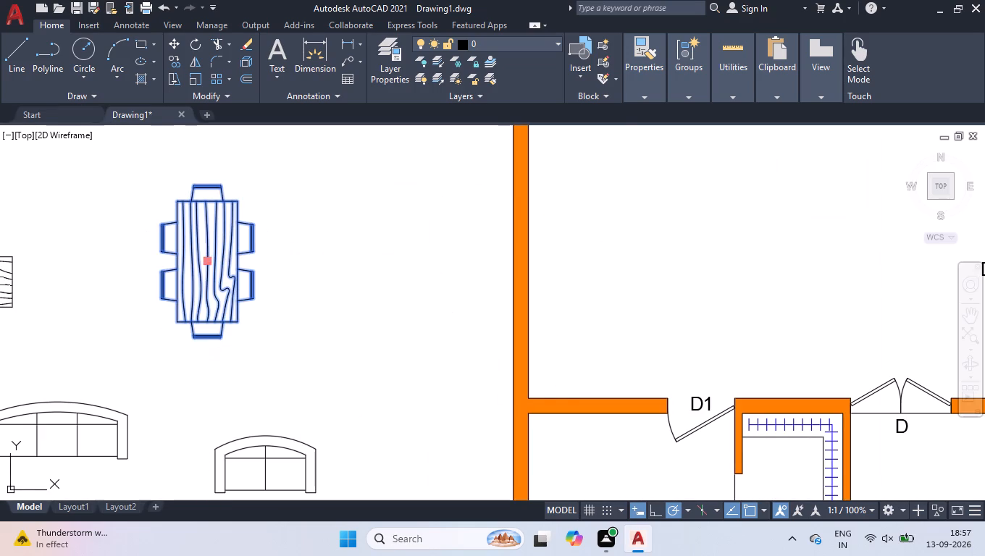
scroll(212, 261, down, 2)
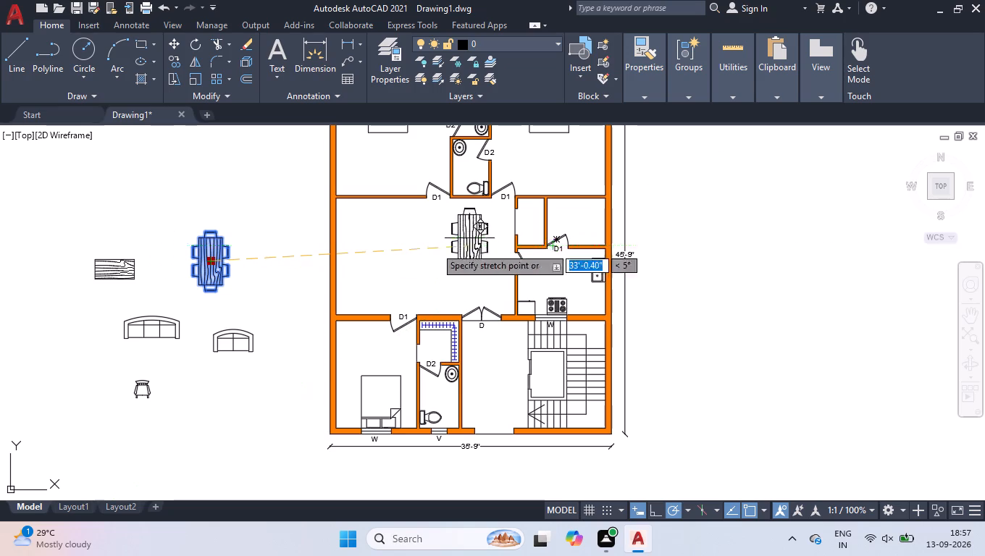
scroll(427, 249, up, 2)
scroll(467, 274, down, 1)
scroll(482, 234, up, 1)
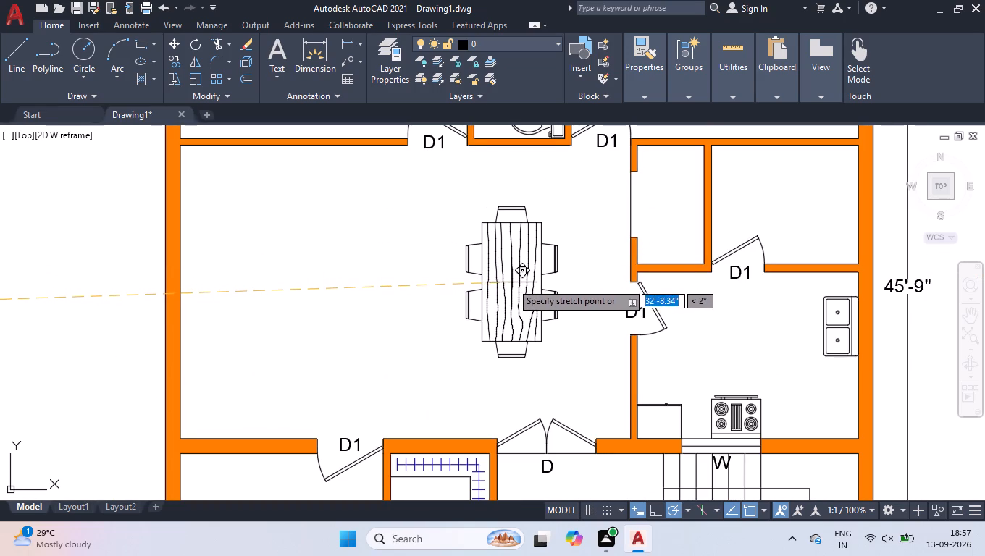
click(511, 282)
right_click(439, 274)
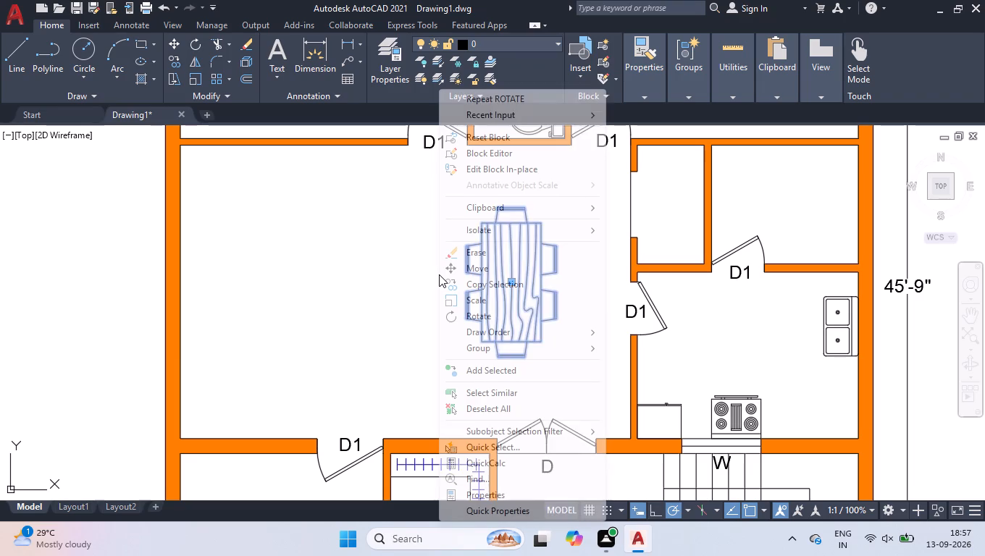
click(493, 407)
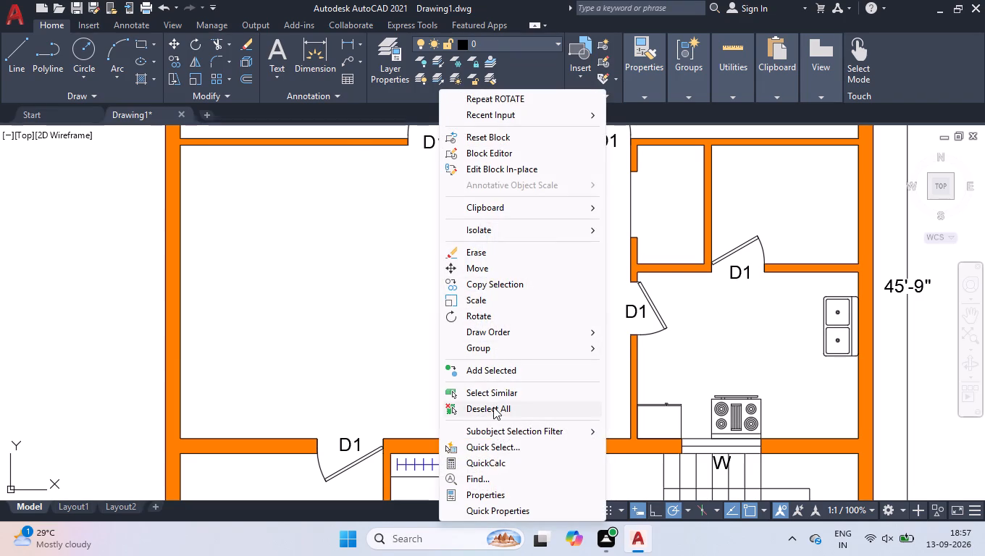
Rotate the three-seat sofa beside the plan 90° about the midpoint of its curved back.
scroll(487, 358, down, 3)
scroll(400, 382, up, 2)
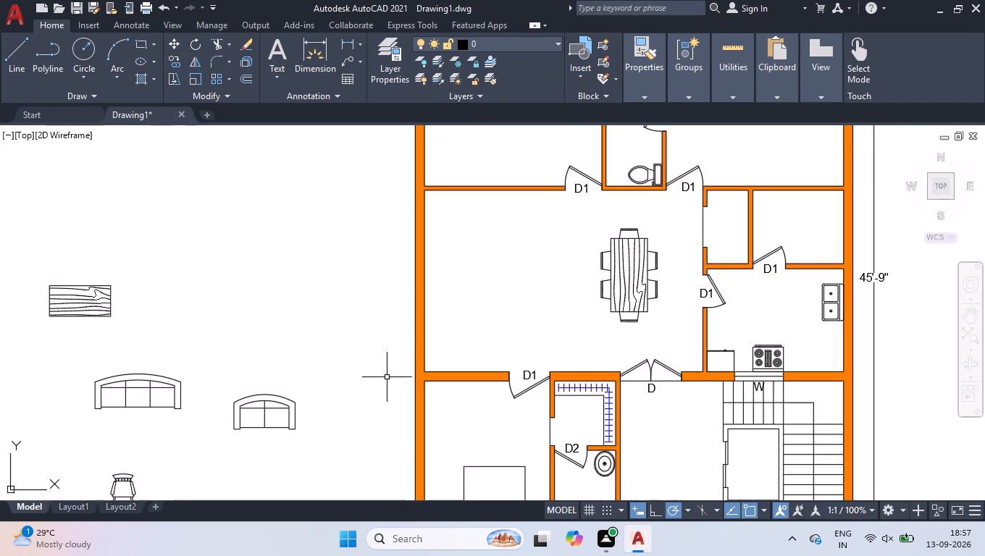
click(183, 389)
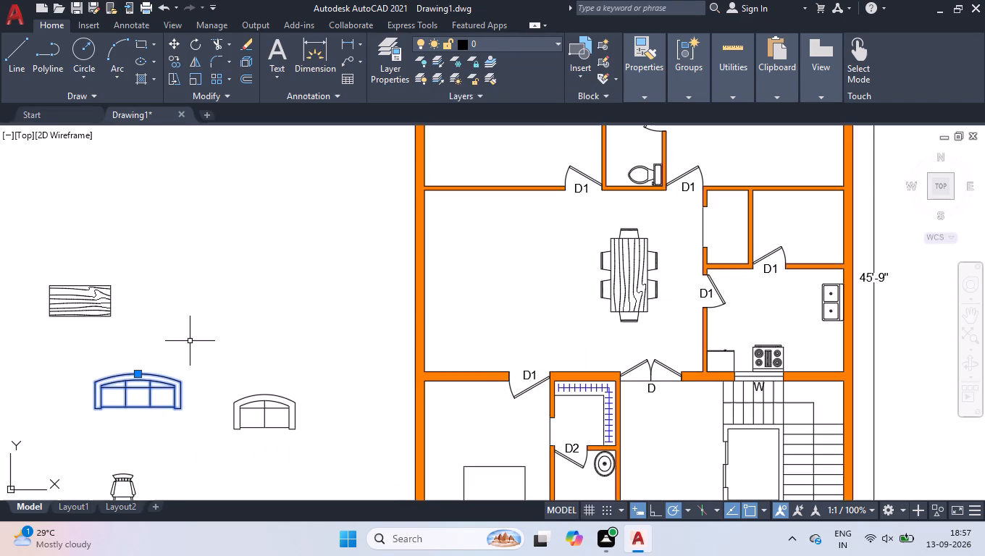
text(RO)
key(Return)
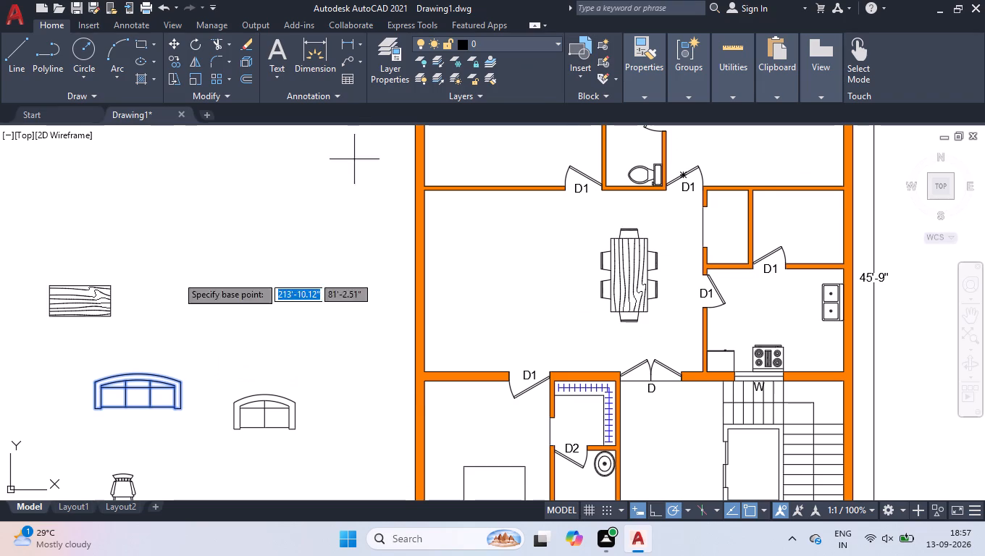
click(138, 374)
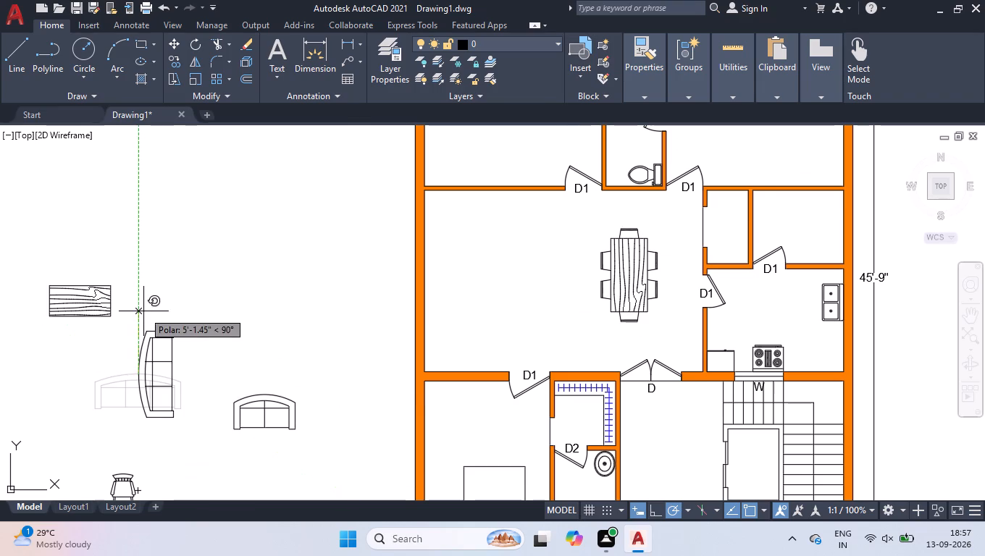
click(143, 311)
Move the rotated three-seat sofa against the middle of the hall's left wall, with its back on the wall face.
click(137, 351)
click(175, 405)
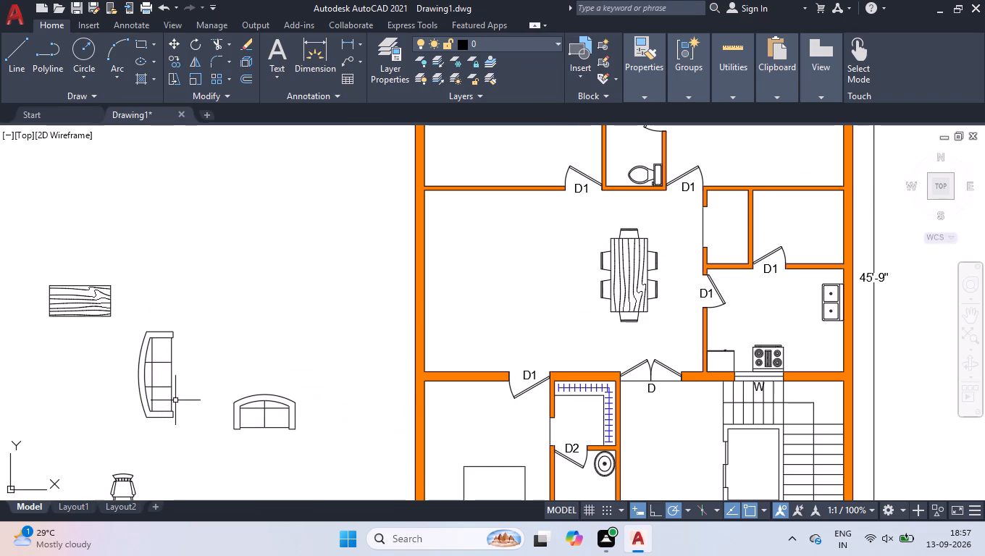
click(183, 384)
click(145, 386)
click(141, 374)
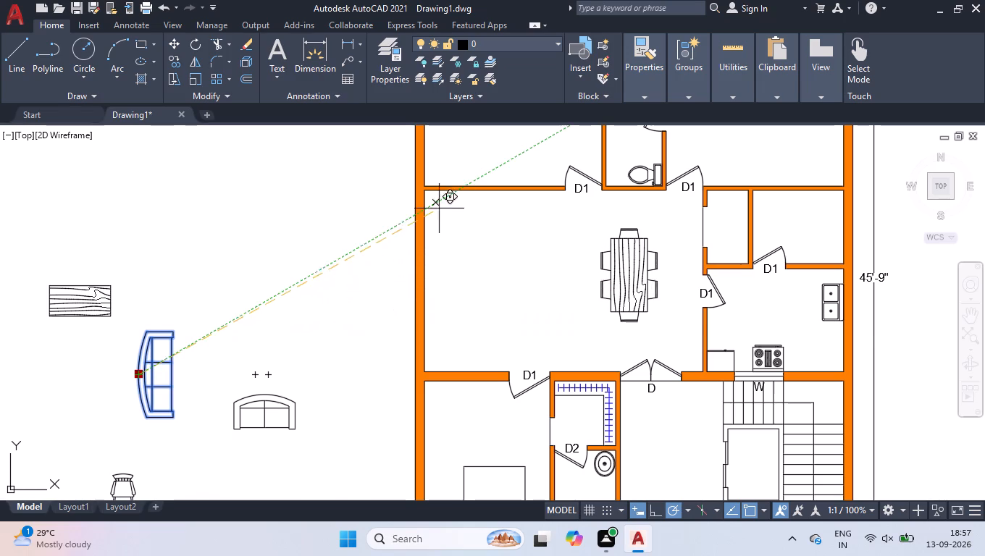
scroll(439, 208, up, 1)
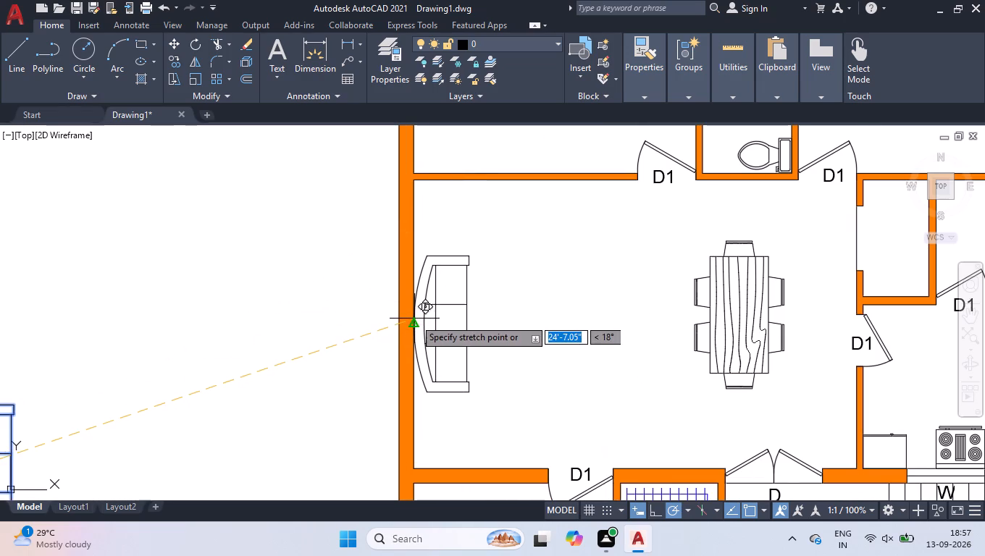
click(414, 318)
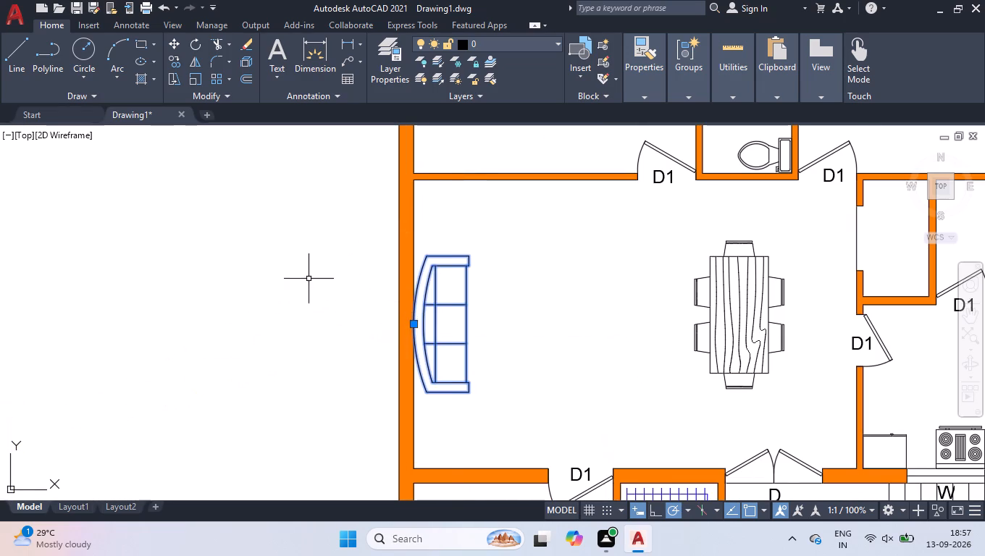
right_click(284, 274)
click(317, 405)
Move the two-seat sofa against the hall's upper wall, left of the upper-left bedroom's D1 door, with its back touching the wall.
scroll(322, 395, down, 2)
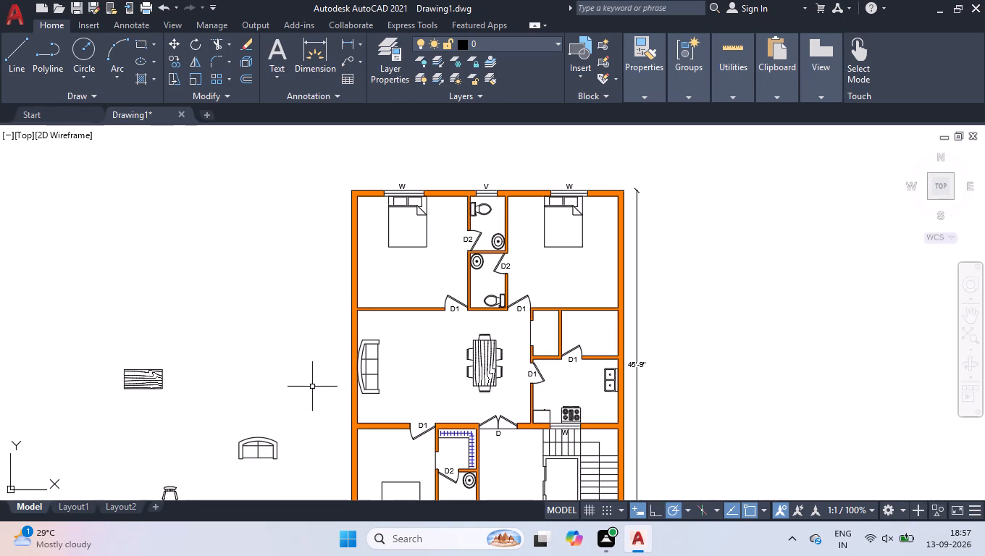
drag(294, 390, 293, 432)
click(261, 470)
click(257, 434)
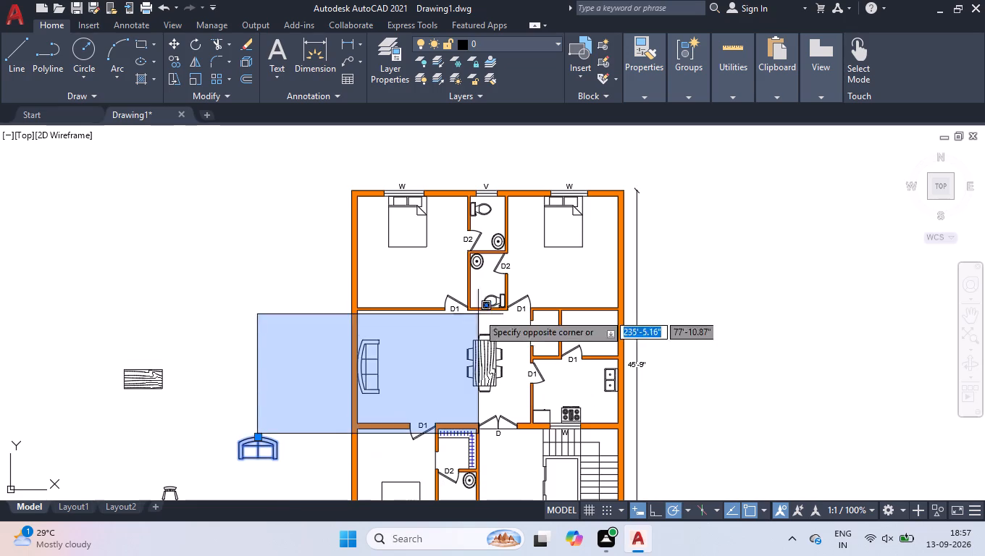
click(285, 350)
click(256, 439)
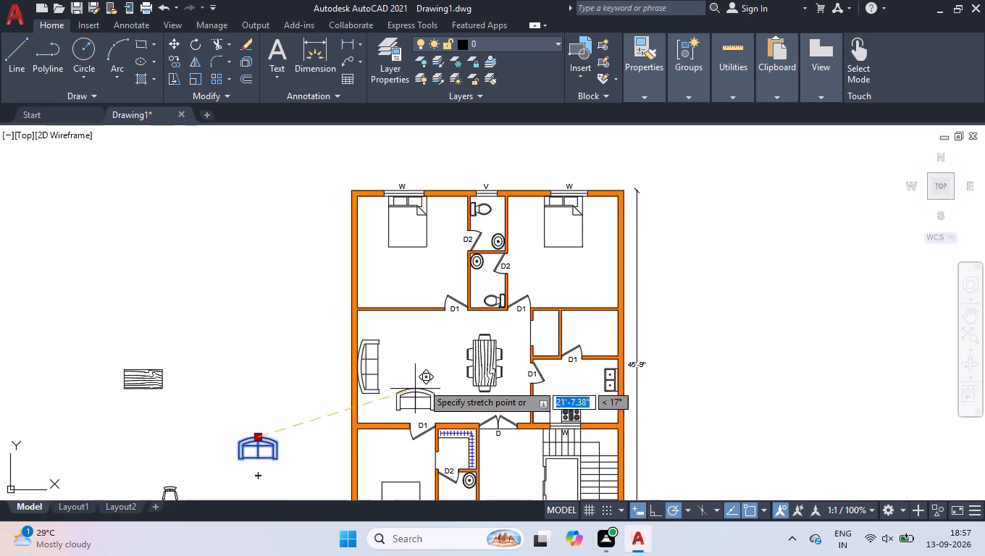
scroll(416, 316, up, 4)
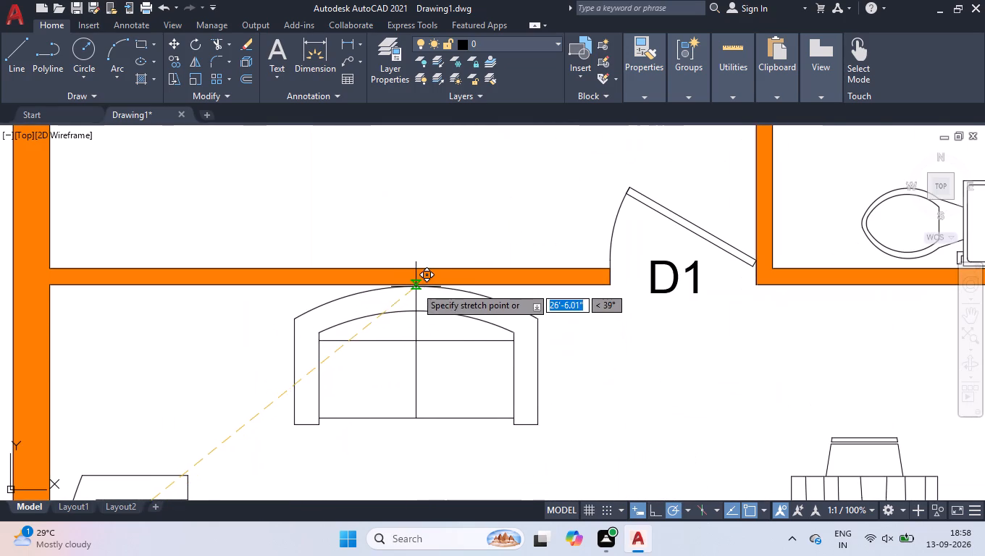
click(416, 287)
right_click(398, 335)
click(421, 407)
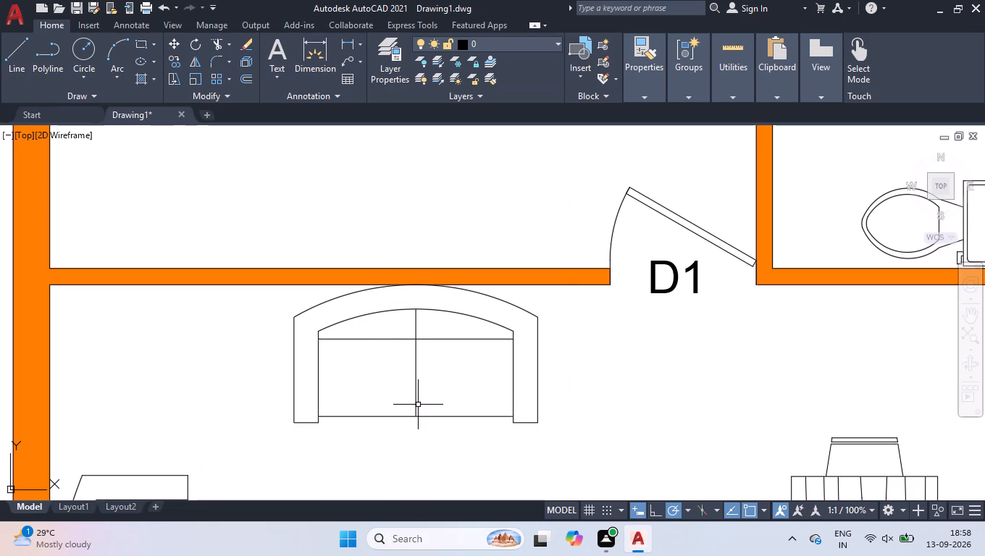
Rotate the single chair beside the plan 180° about the midpoint of its back, so the back is at the bottom.
scroll(418, 403, down, 3)
scroll(465, 345, down, 1)
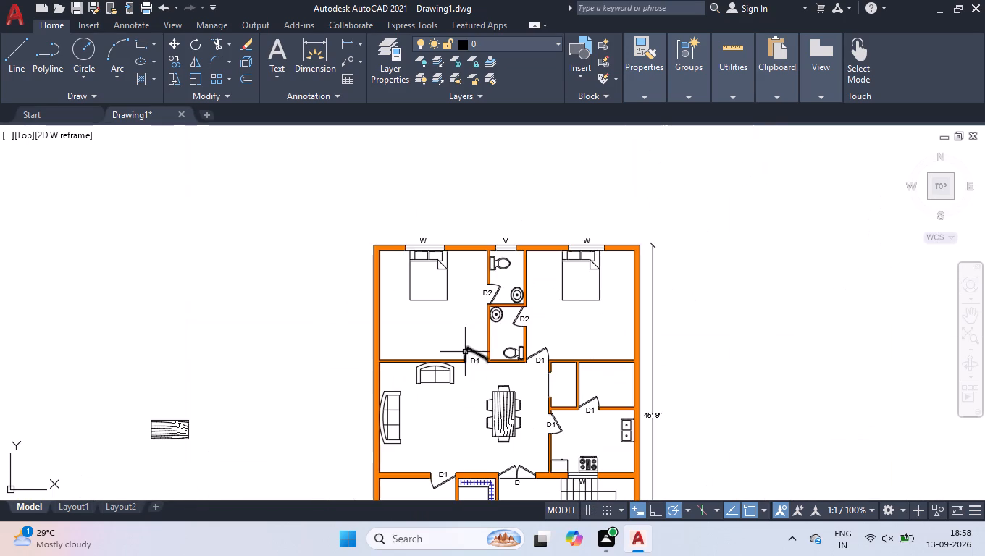
scroll(429, 484, up, 3)
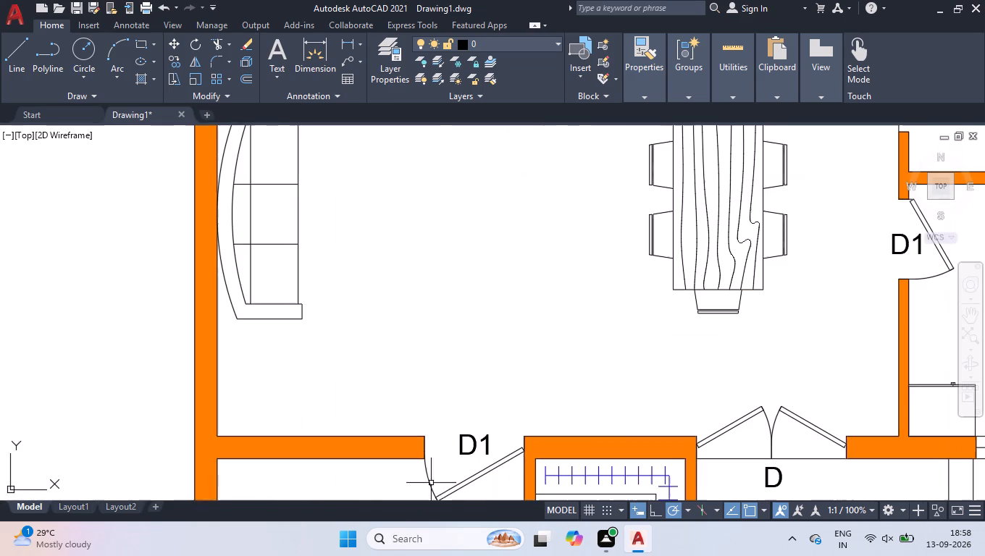
scroll(450, 420, down, 4)
drag(361, 413, 290, 485)
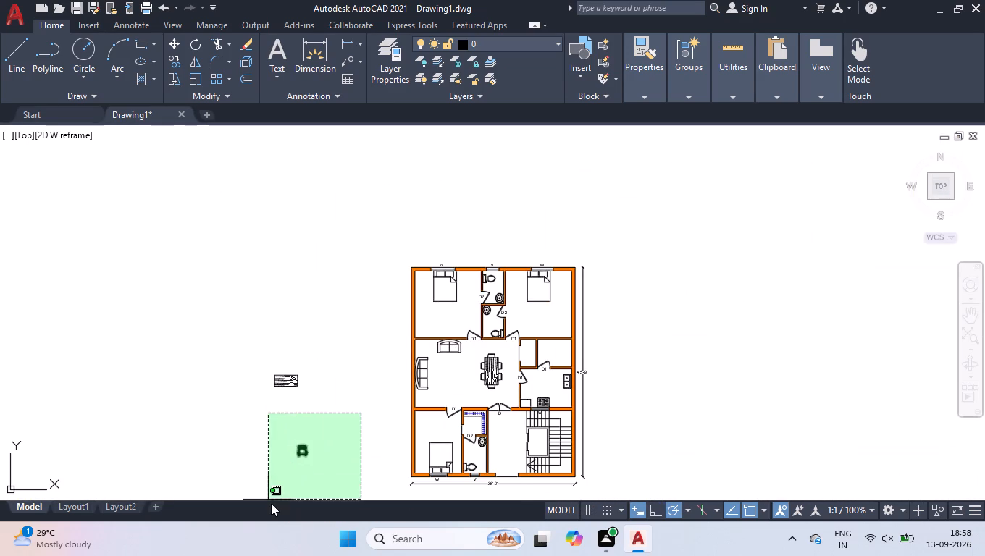
click(282, 469)
text(RO)
key(Return)
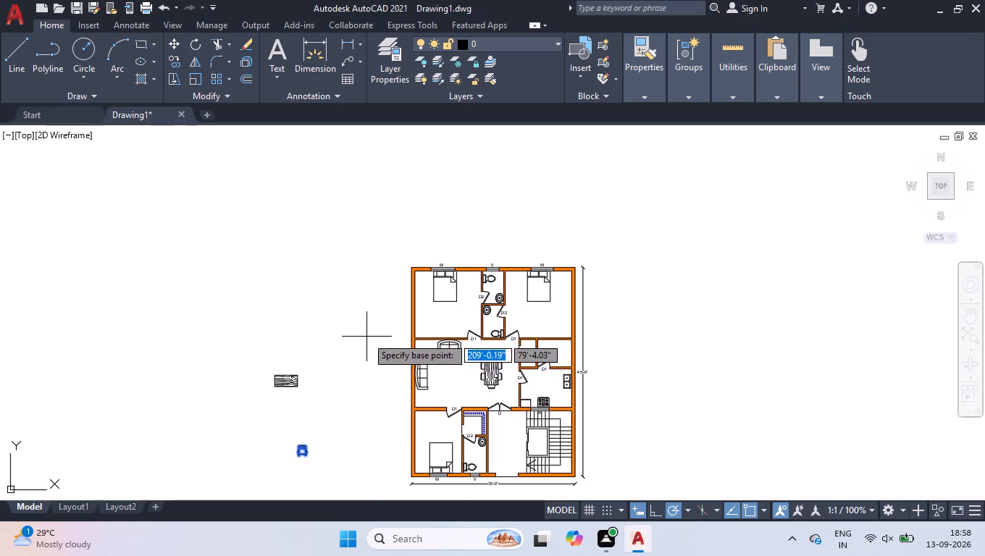
click(301, 446)
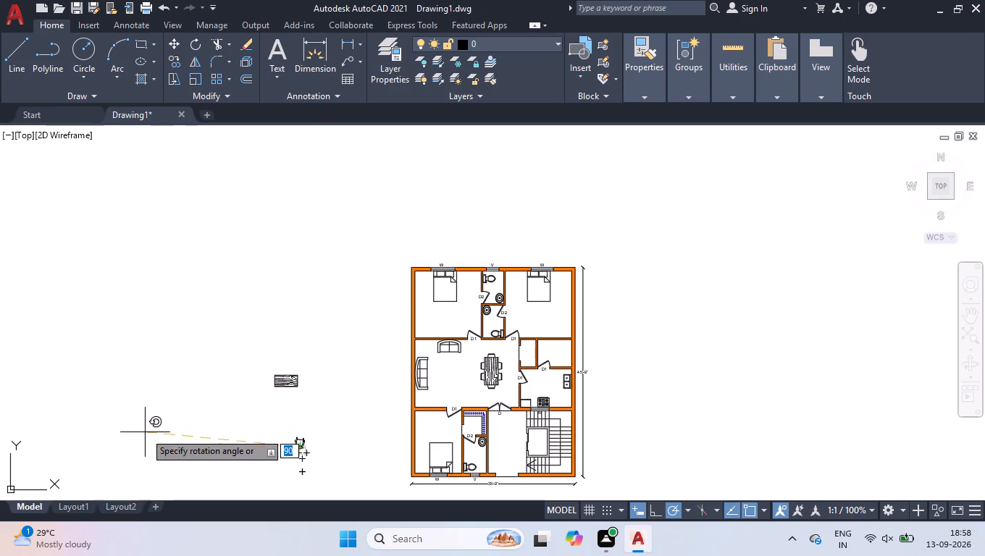
click(143, 451)
Move the rotated chair onto the hall's lower wall, left of the lower bedroom's D1 door, with its back at the wall face.
drag(320, 489, 319, 480)
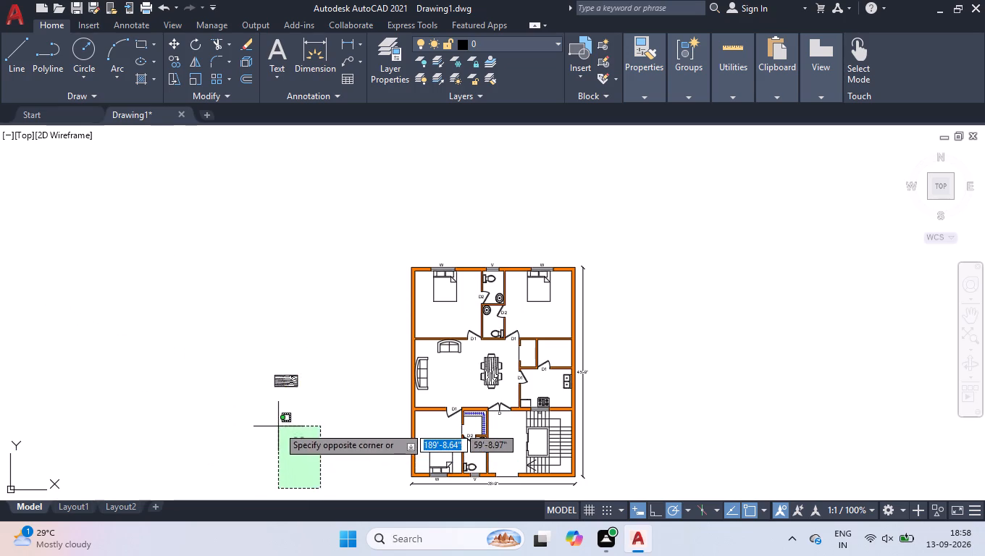
click(278, 426)
click(301, 450)
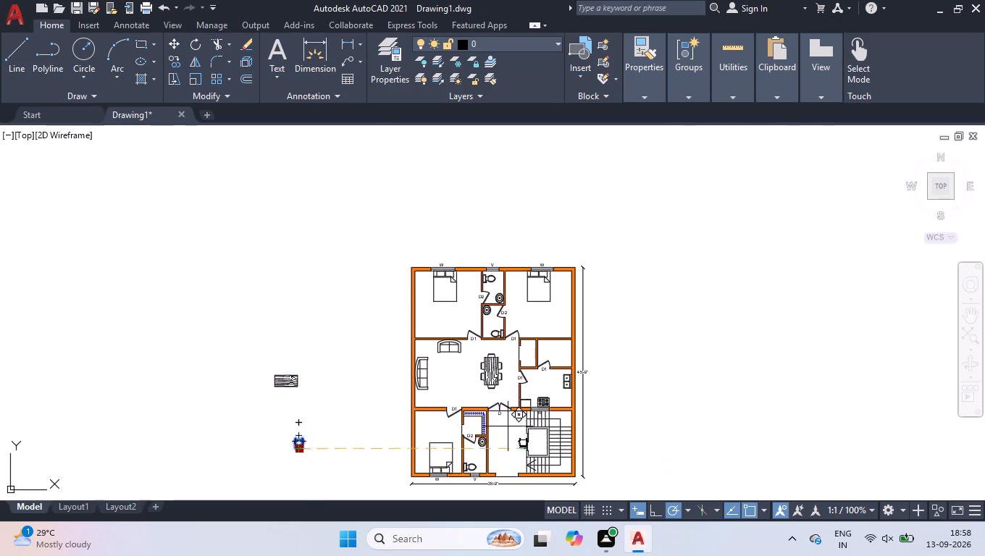
scroll(433, 390, up, 3)
scroll(408, 484, up, 3)
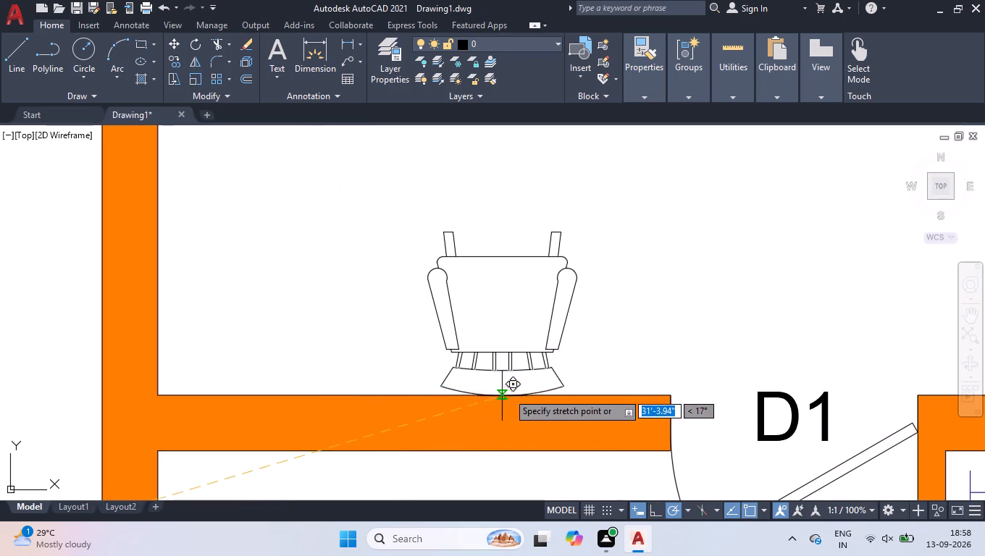
click(494, 390)
right_click(460, 342)
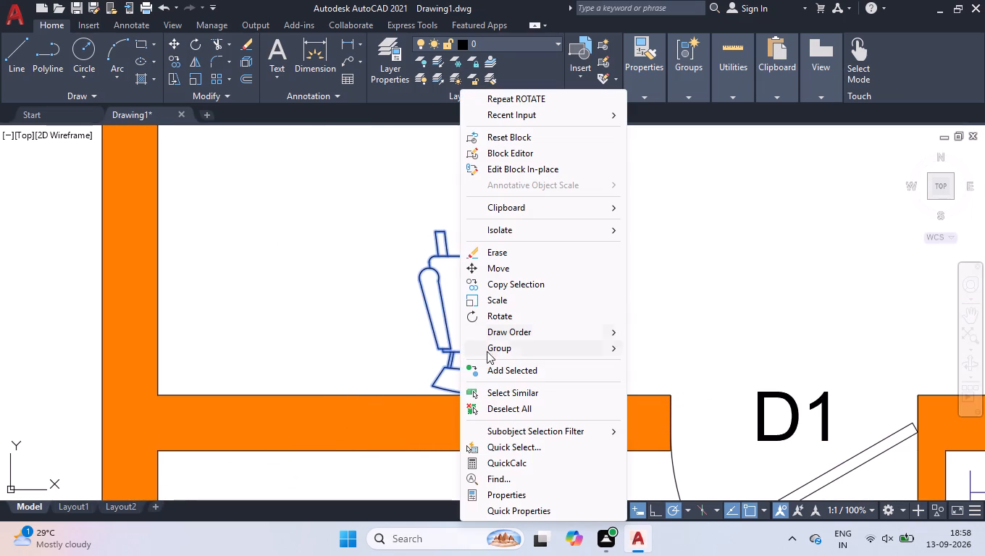
click(490, 410)
scroll(445, 315, down, 6)
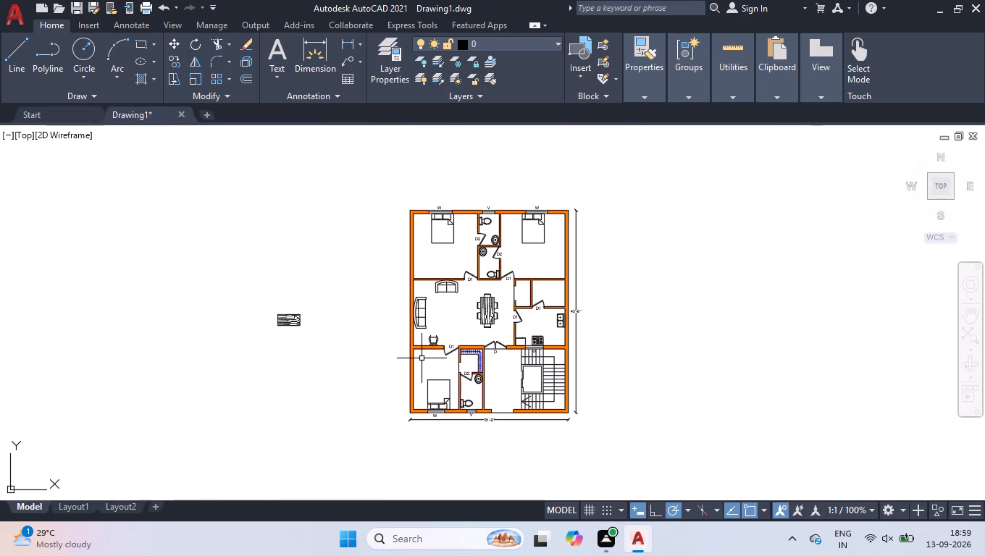
Copy the hall's two-seat sofa into the lower-left bedroom, with its back touching the upper wall left of the D1 door.
scroll(430, 342, up, 3)
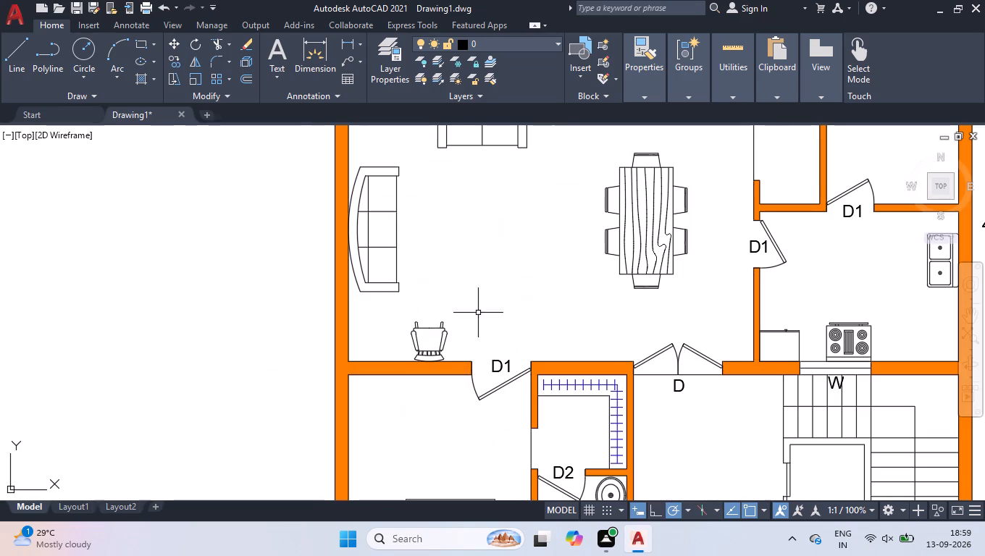
scroll(483, 224, down, 1)
click(514, 158)
click(502, 228)
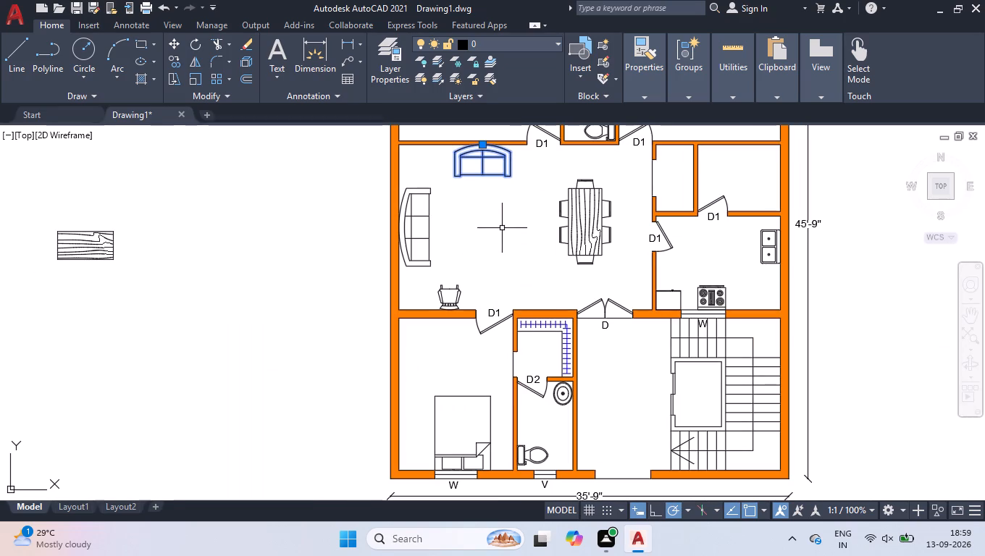
text(COP)
key(Return)
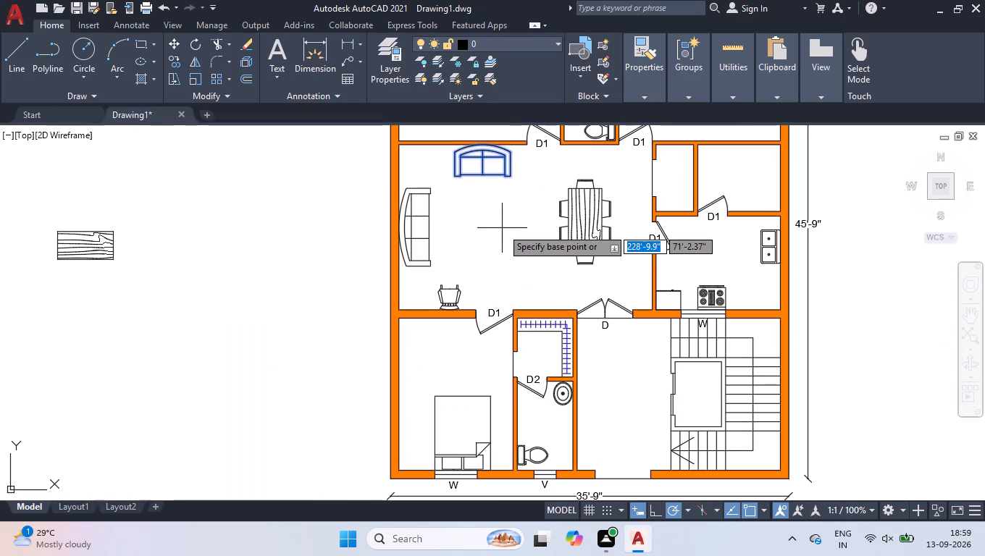
scroll(485, 132, up, 3)
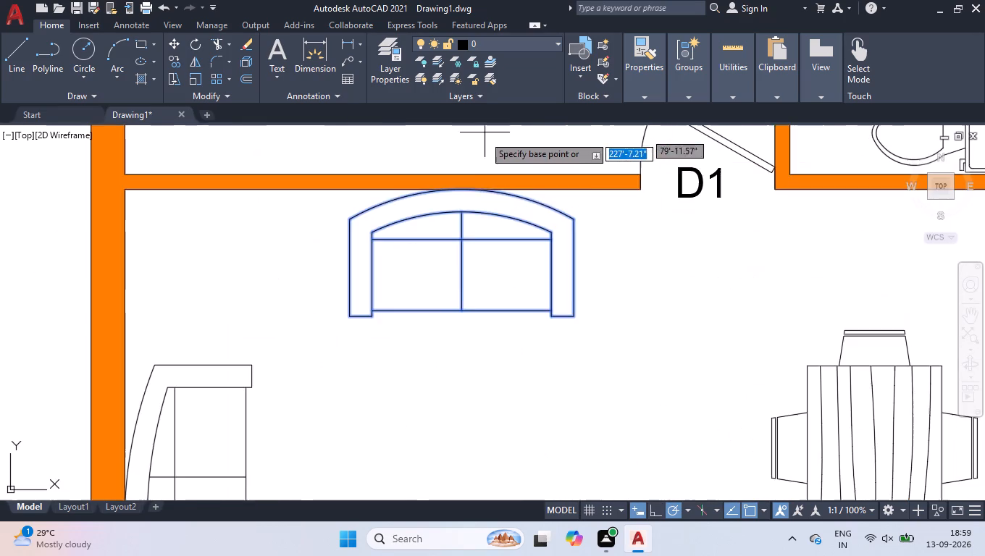
scroll(474, 163, up, 2)
click(437, 230)
scroll(437, 230, down, 4)
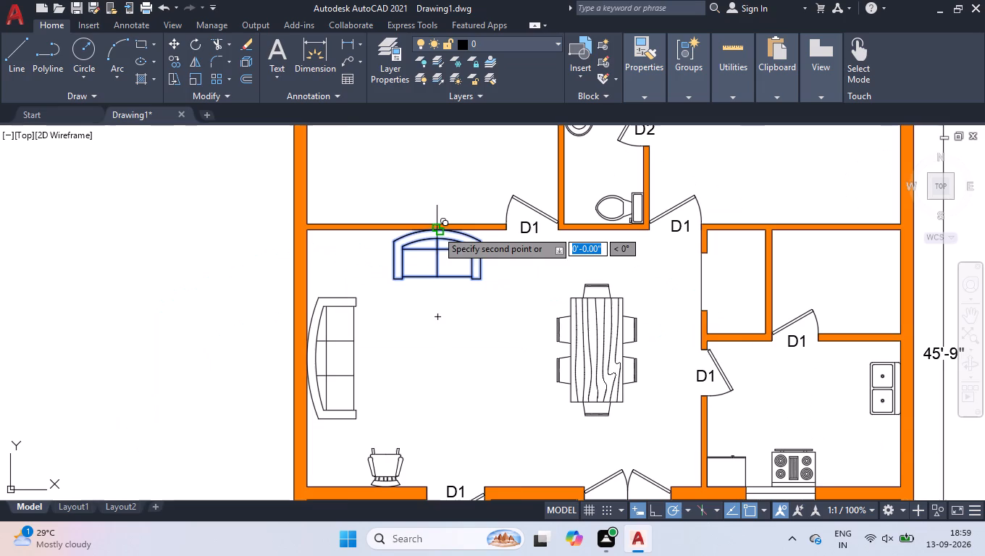
scroll(440, 244, down, 1)
scroll(369, 456, up, 3)
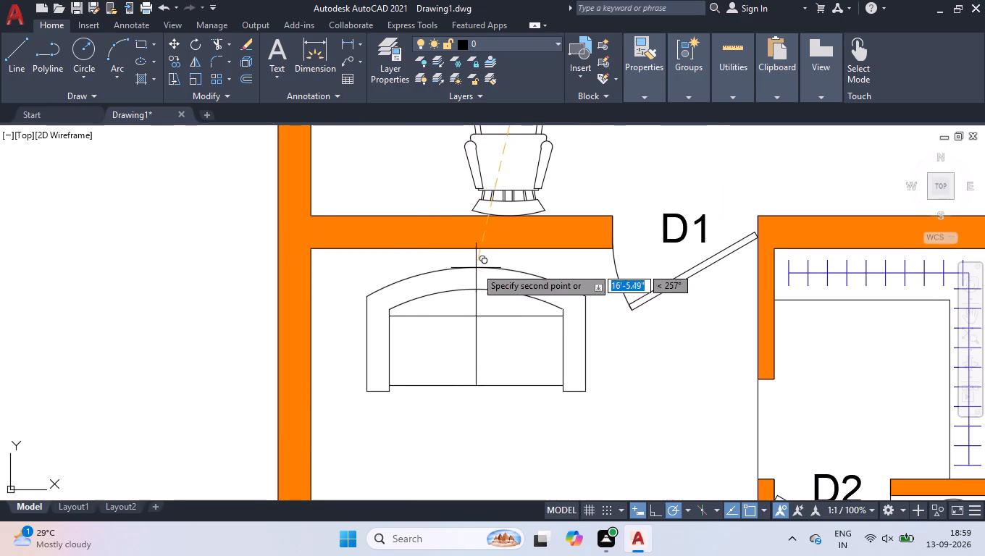
click(468, 250)
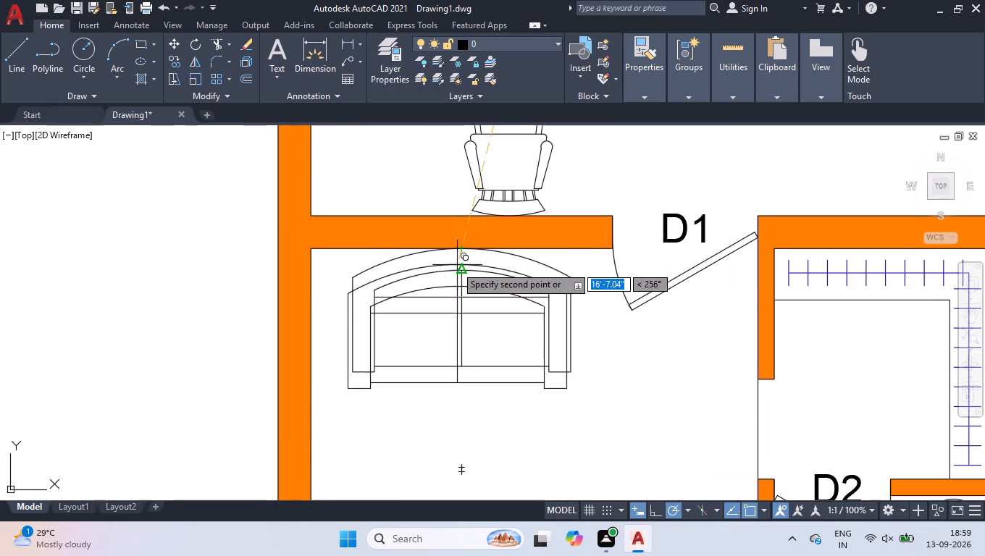
key(space)
Copy the hall's single chair into the lower-left bedroom, below the copied two-seat sofa and near the left wall.
scroll(451, 282, down, 4)
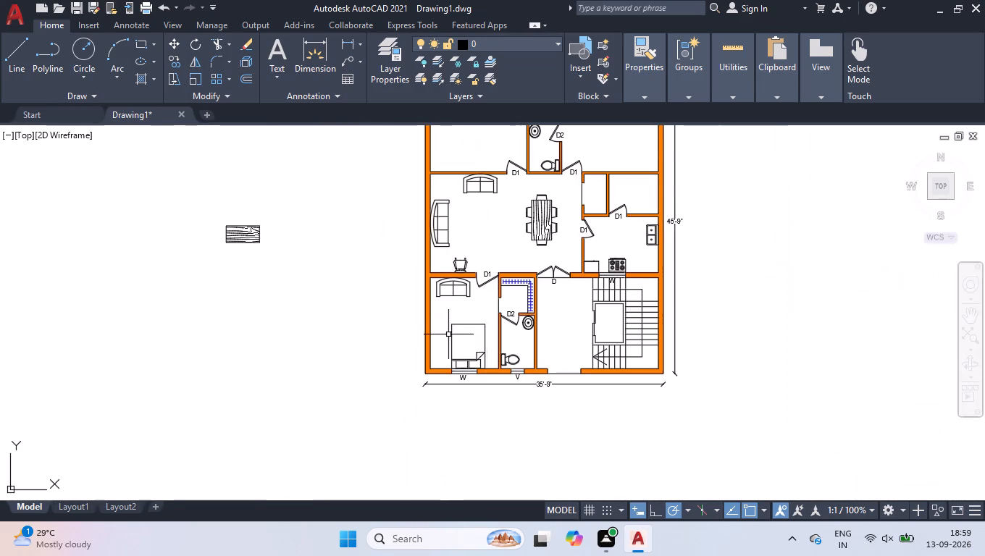
scroll(448, 334, up, 1)
click(466, 216)
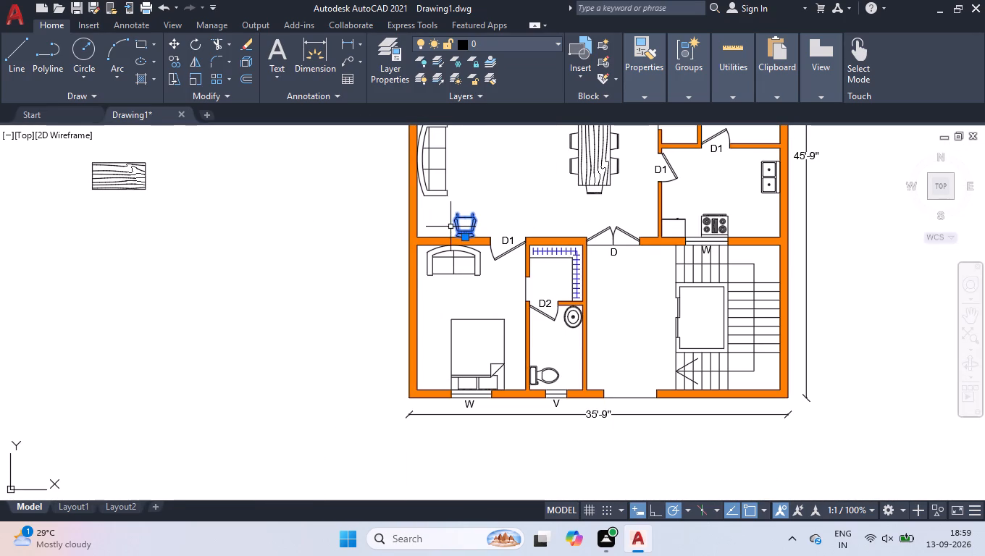
text(CO)
key(Return)
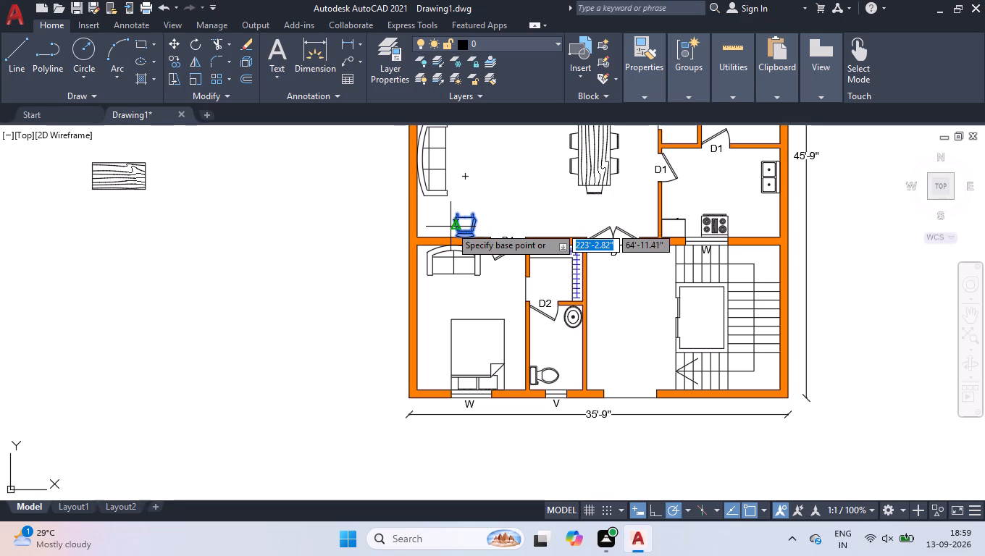
click(450, 227)
click(429, 308)
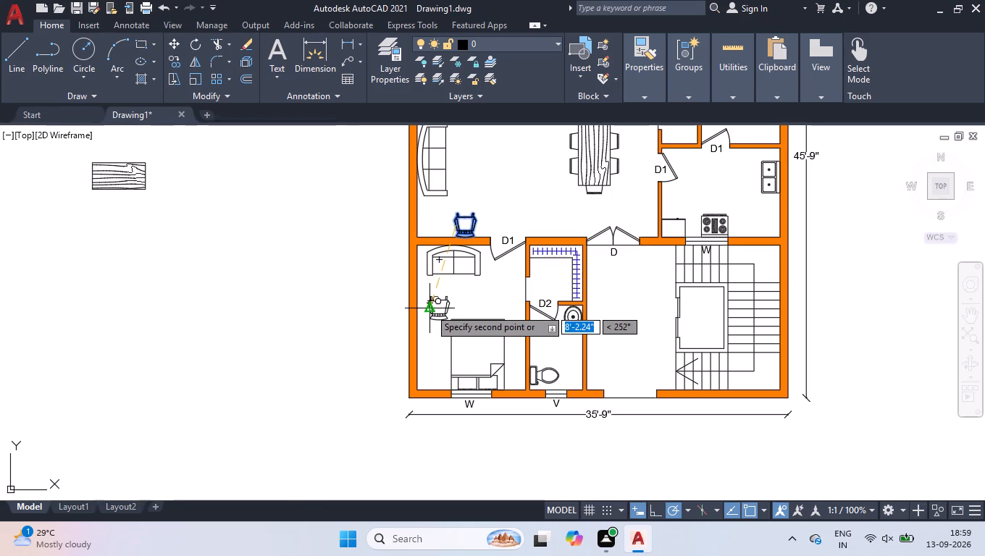
key(space)
Rotate the bedroom chair 270° about the midpoint of its back, so the back faces the left wall.
scroll(429, 308, up, 2)
click(462, 303)
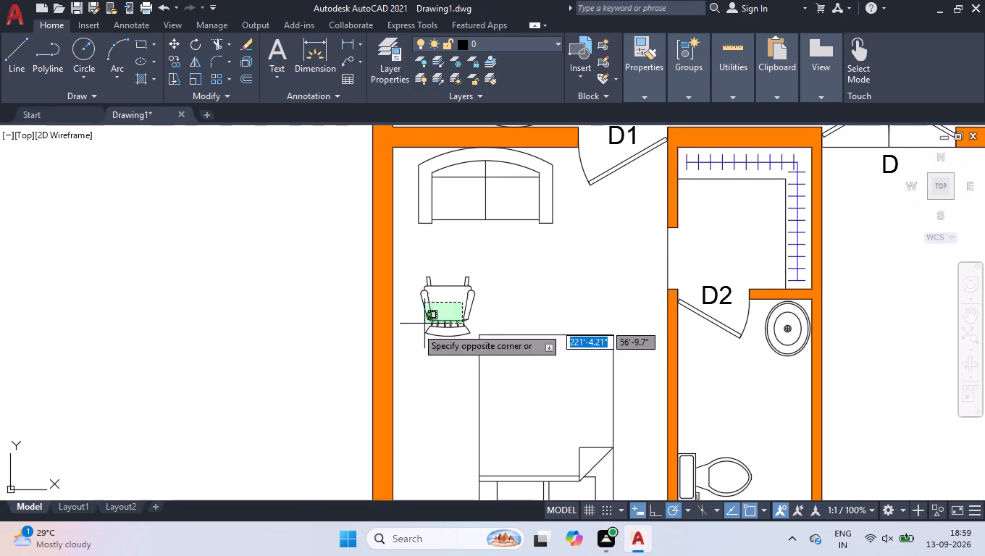
click(391, 343)
right_click(505, 311)
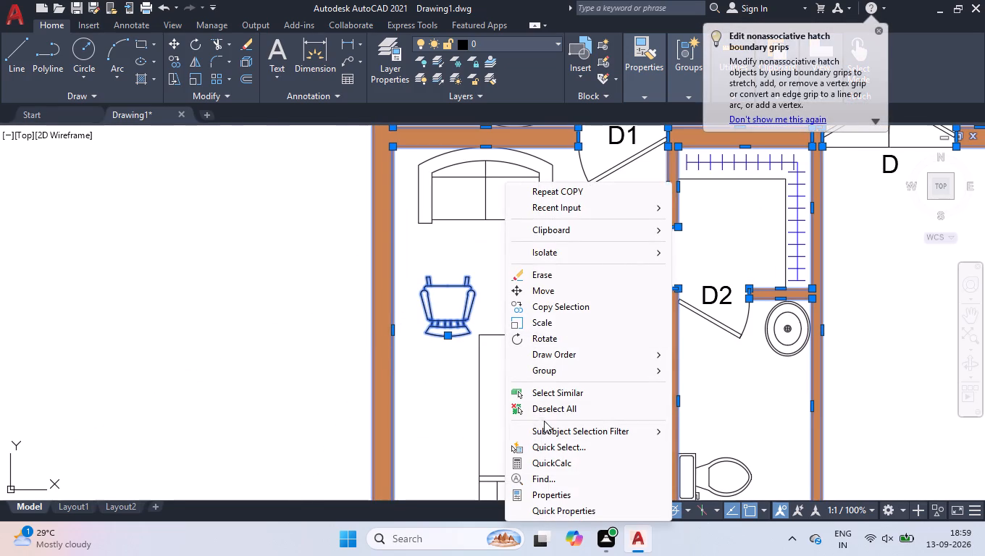
click(544, 413)
drag(482, 312, 480, 304)
click(441, 277)
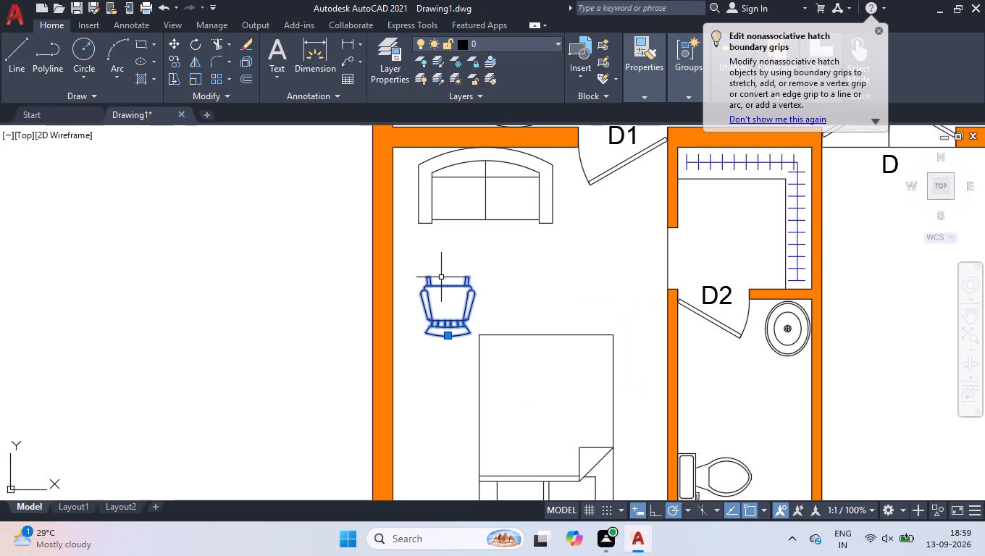
text(RO)
key(Return)
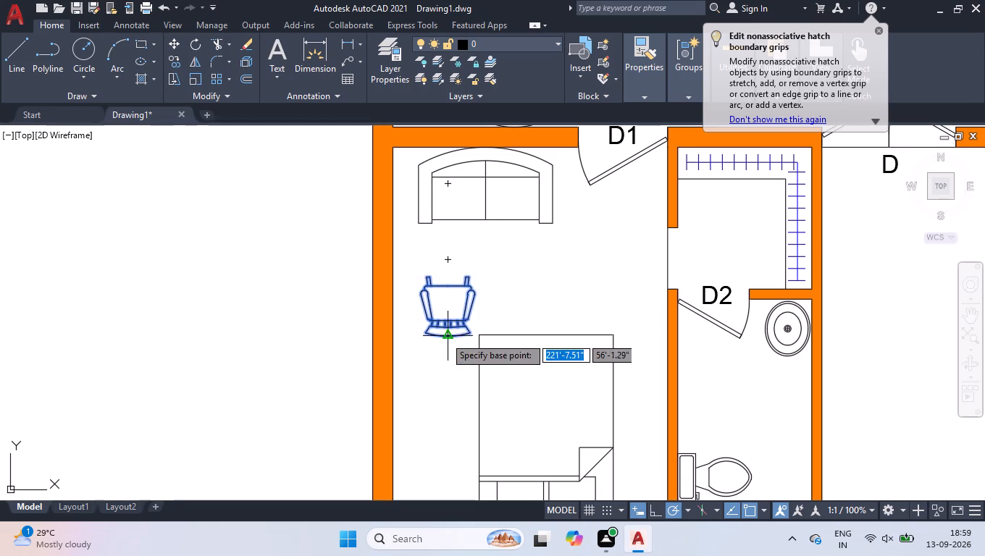
click(445, 337)
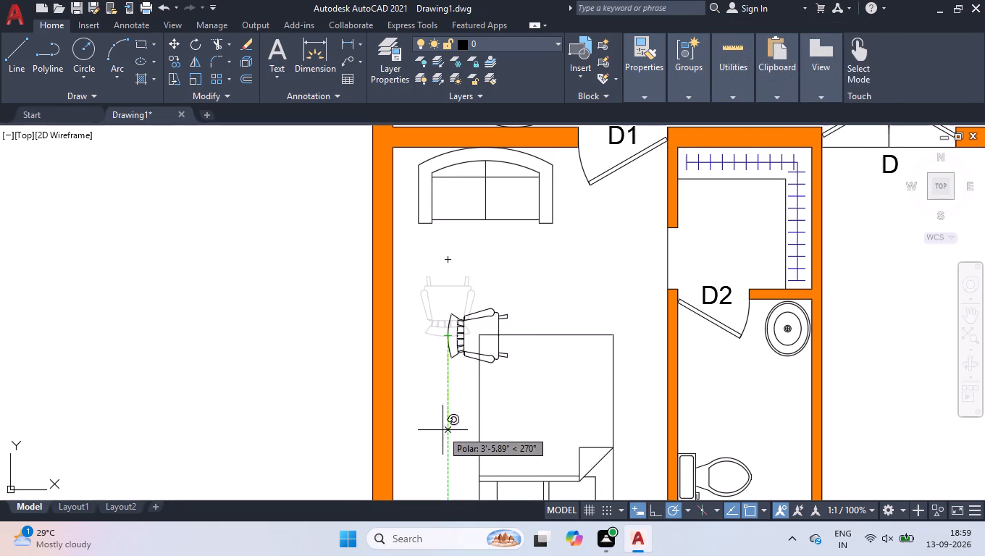
click(443, 430)
Move the rotated bedroom chair against the left wall, below the two-seat sofa, with its back at the wall face.
click(456, 382)
click(451, 317)
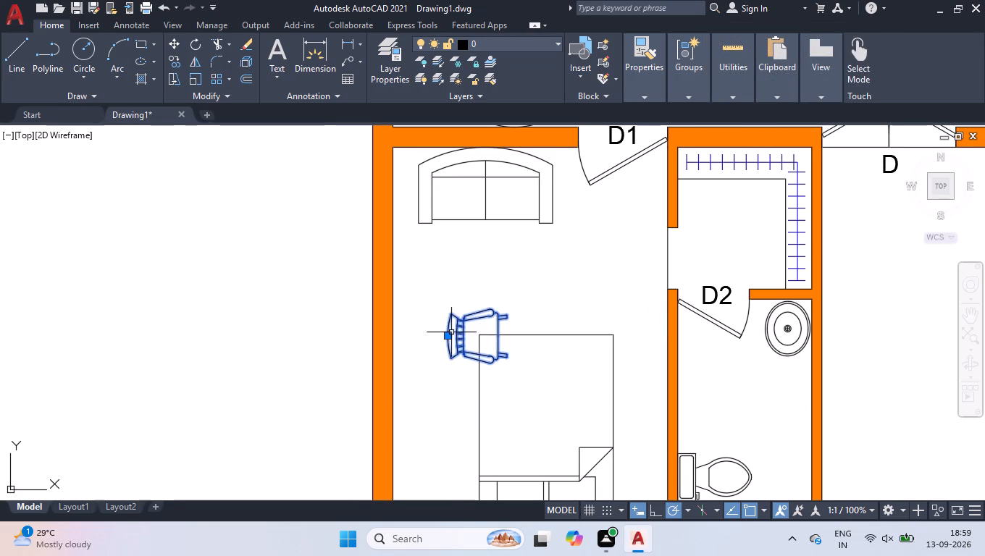
click(448, 337)
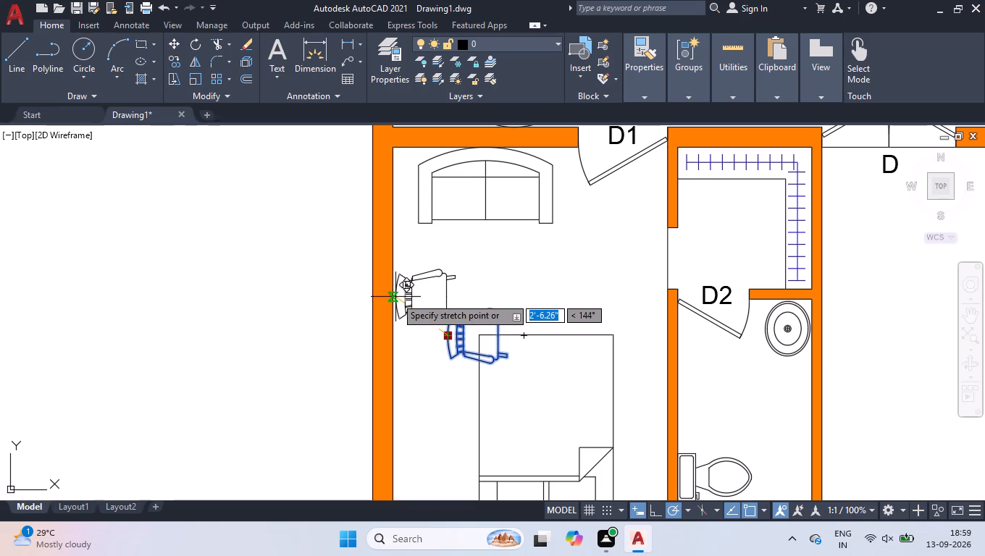
click(395, 297)
right_click(507, 277)
click(537, 408)
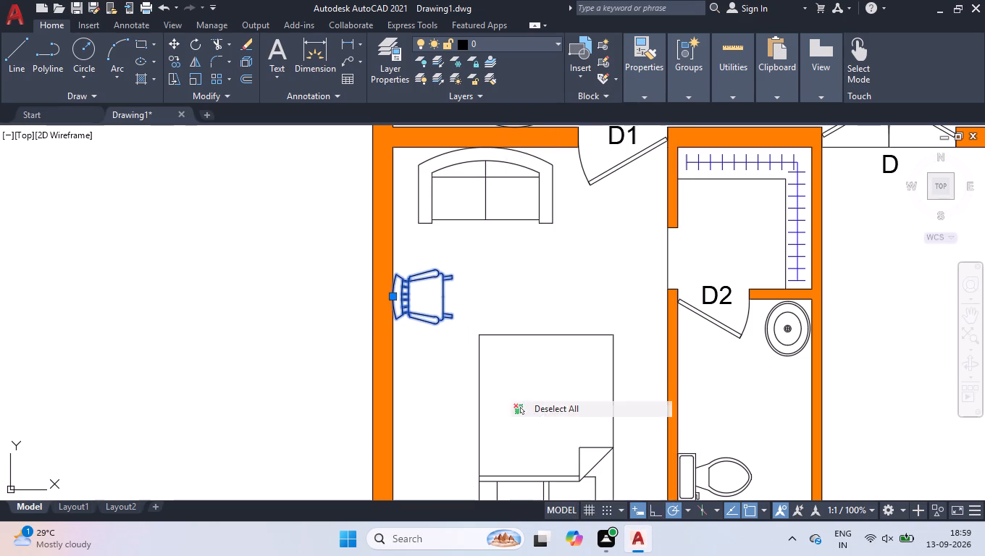
Rotate the wooden coffee table beside the plan 270° about its lower-right corner, so it stands vertically.
scroll(361, 313, down, 3)
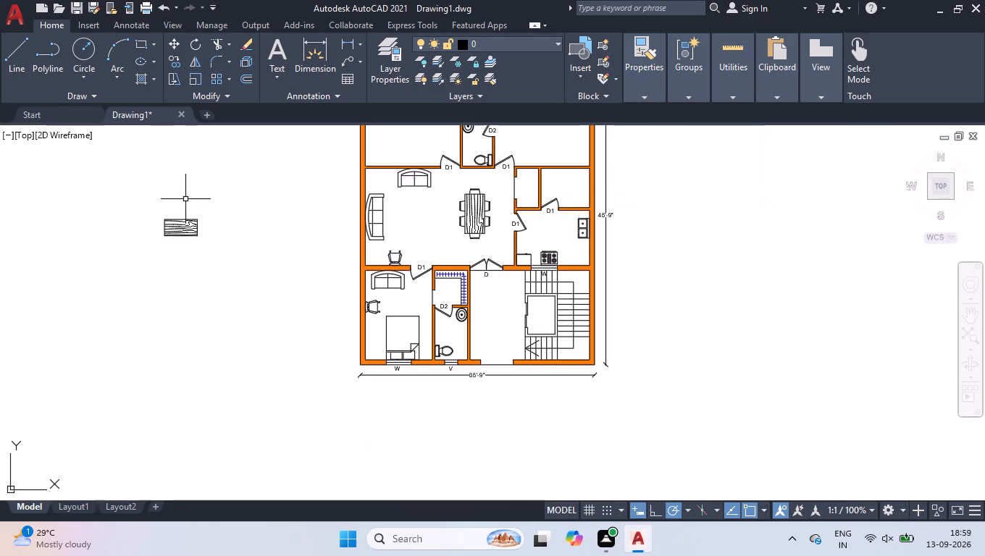
click(205, 209)
click(189, 258)
text(RO)
key(Return)
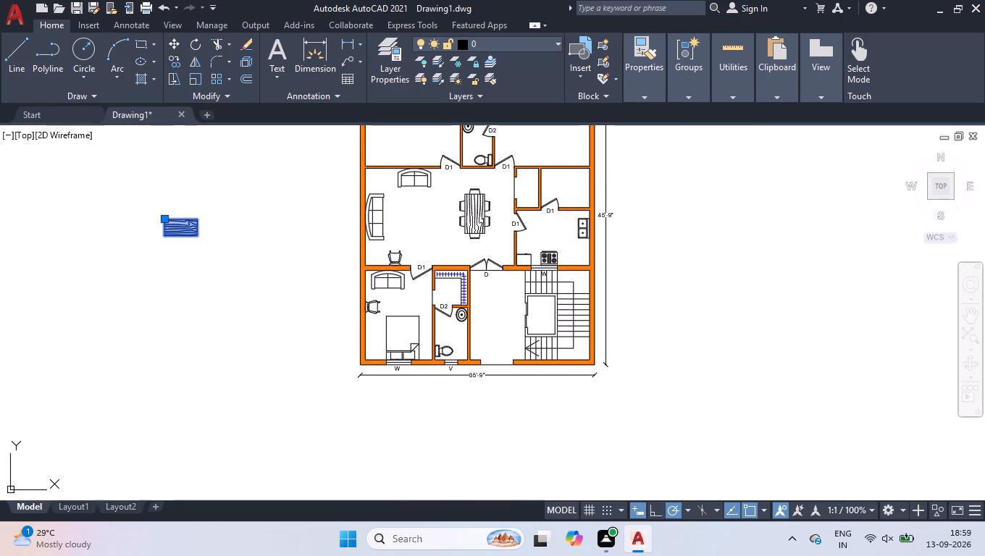
click(195, 236)
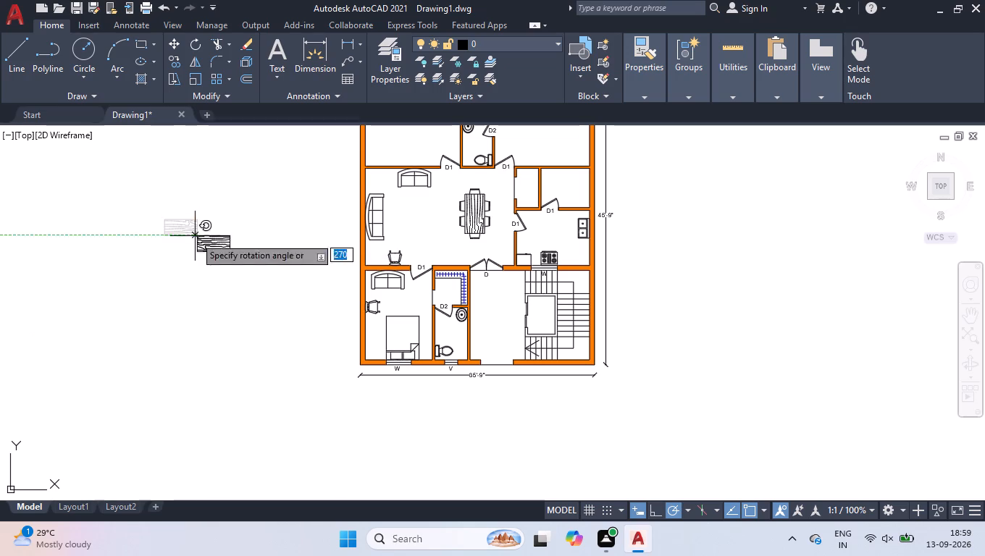
click(192, 439)
Move the rotated coffee table into the hall, in front of the three-seat sofa and below the two-seat sofa.
drag(177, 164, 183, 177)
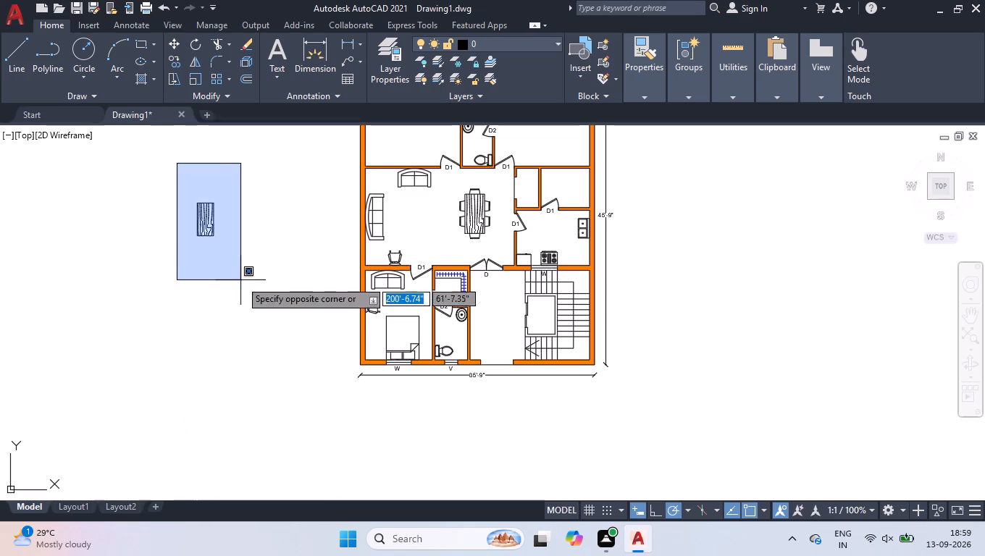
click(241, 287)
click(211, 201)
scroll(432, 218, up, 2)
scroll(421, 211, down, 2)
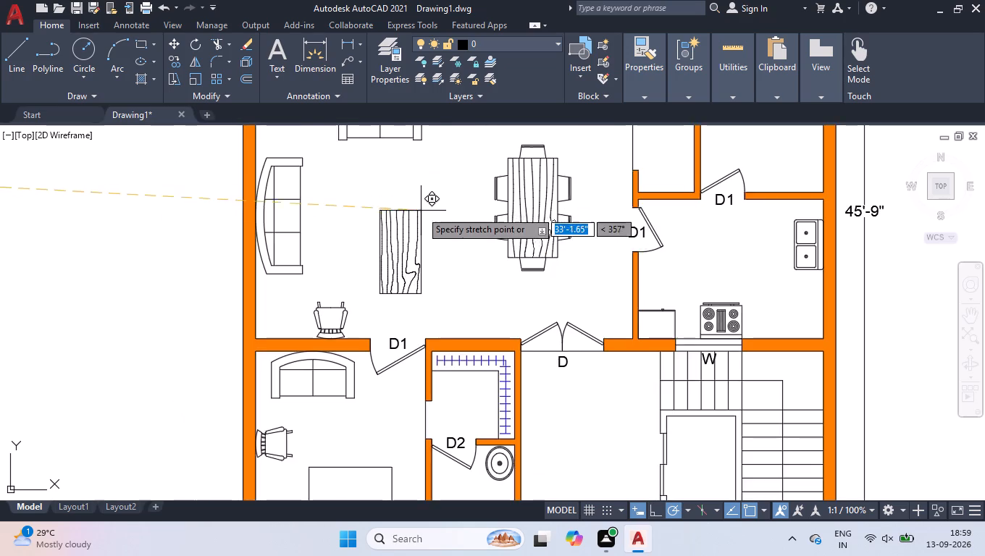
scroll(399, 155, up, 2)
click(417, 264)
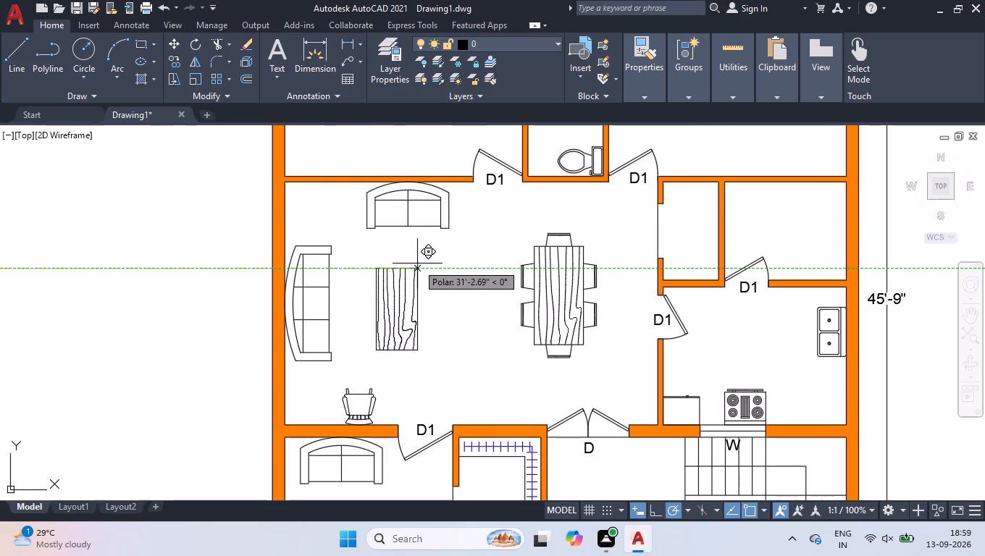
right_click(492, 319)
drag(517, 418, 514, 412)
click(514, 412)
click(440, 328)
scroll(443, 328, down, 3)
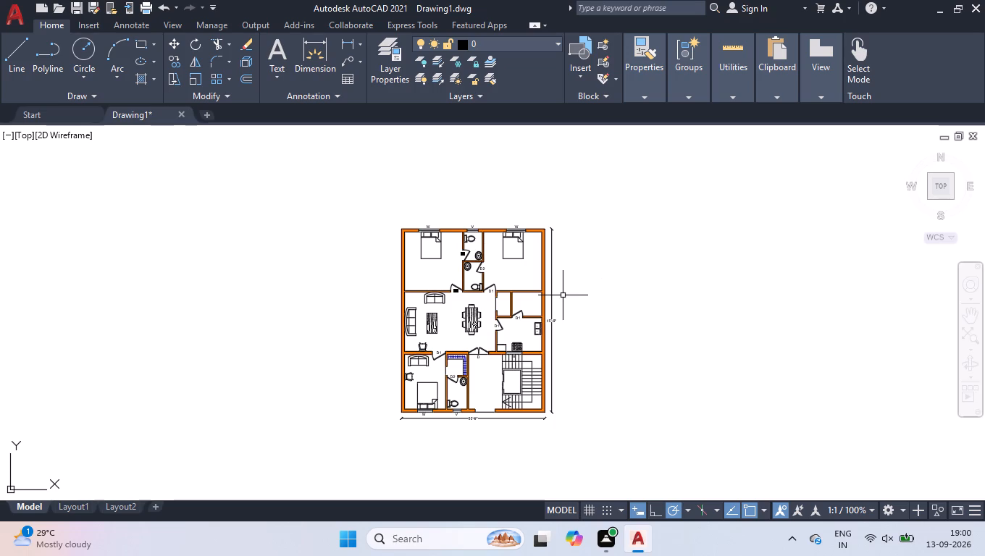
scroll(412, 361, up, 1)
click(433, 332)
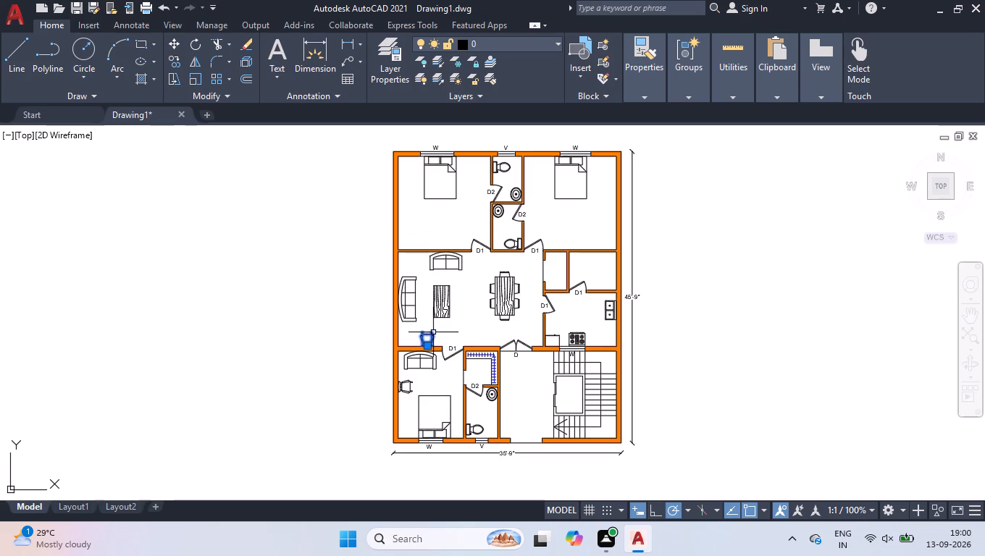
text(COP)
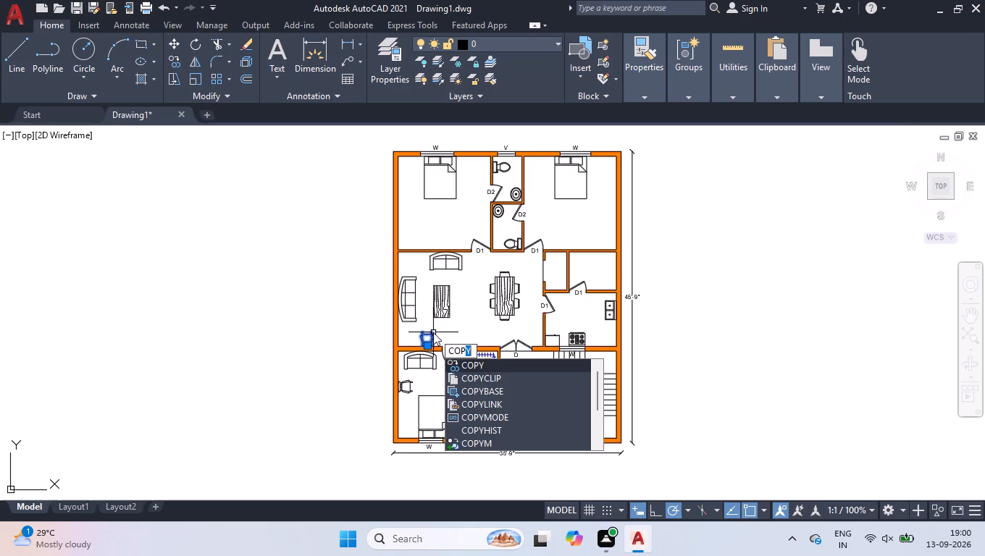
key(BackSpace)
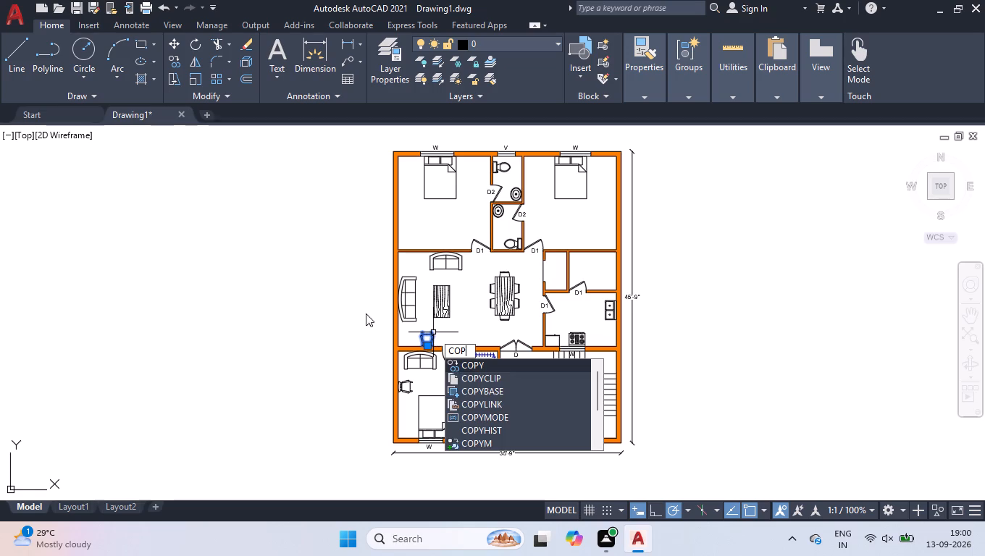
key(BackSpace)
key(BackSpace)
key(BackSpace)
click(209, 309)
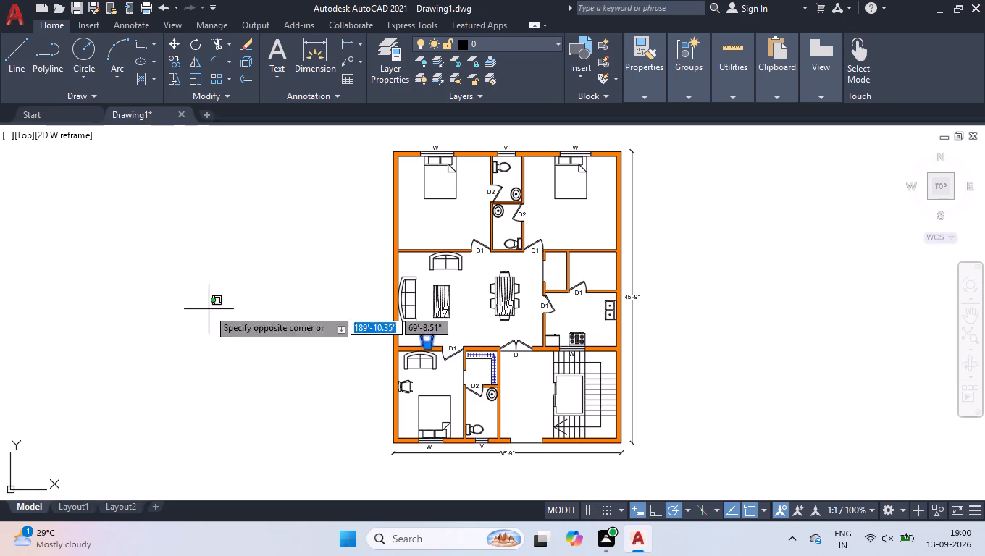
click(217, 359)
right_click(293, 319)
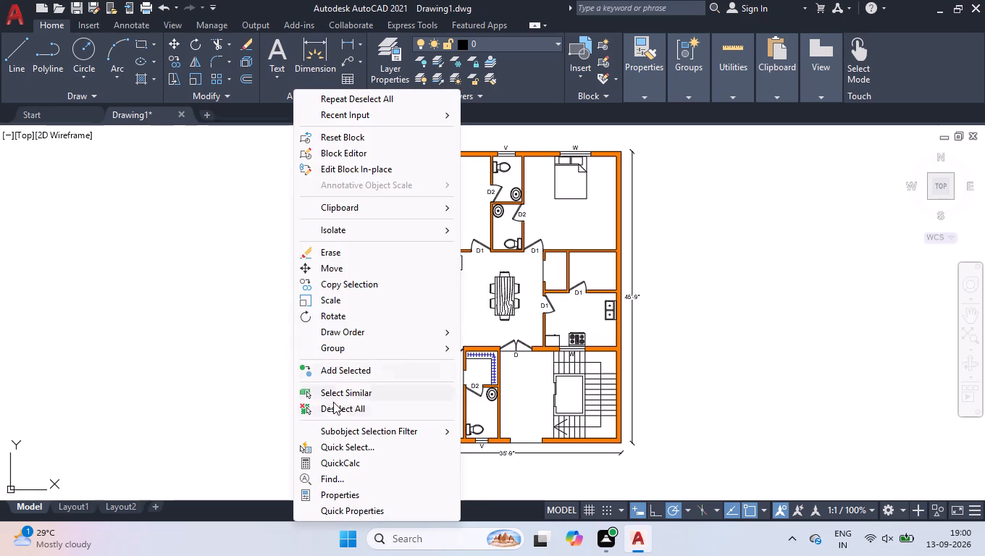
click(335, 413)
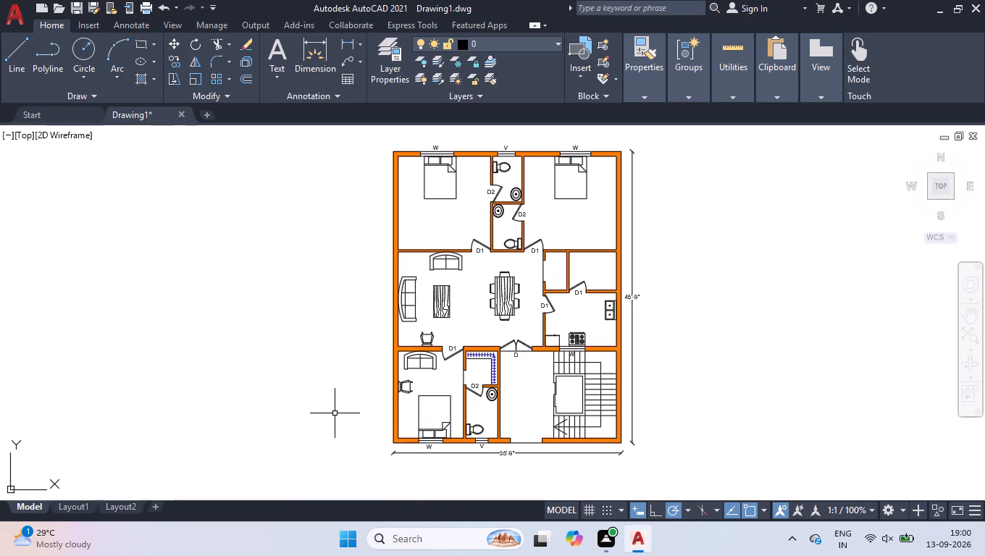
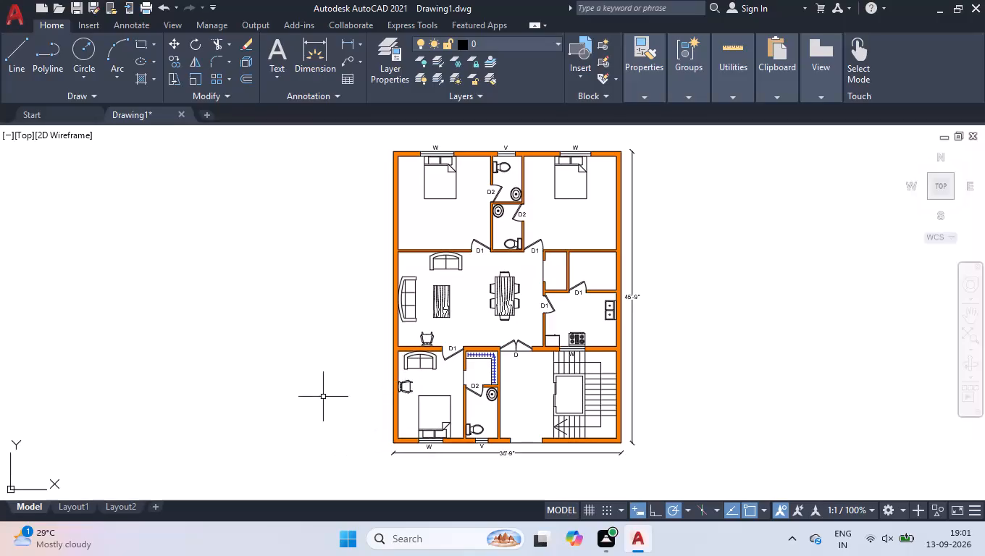
Mirror the hall's upper two-seat sofa across the wall above it into the upper-left bedroom, keeping the original.
click(464, 263)
scroll(464, 263, up, 3)
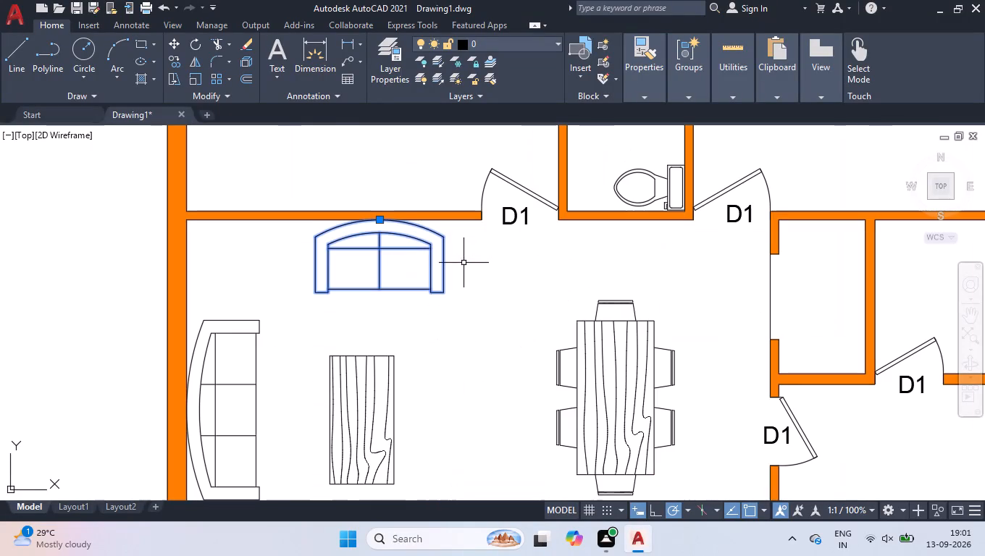
scroll(339, 202, up, 1)
text(MI)
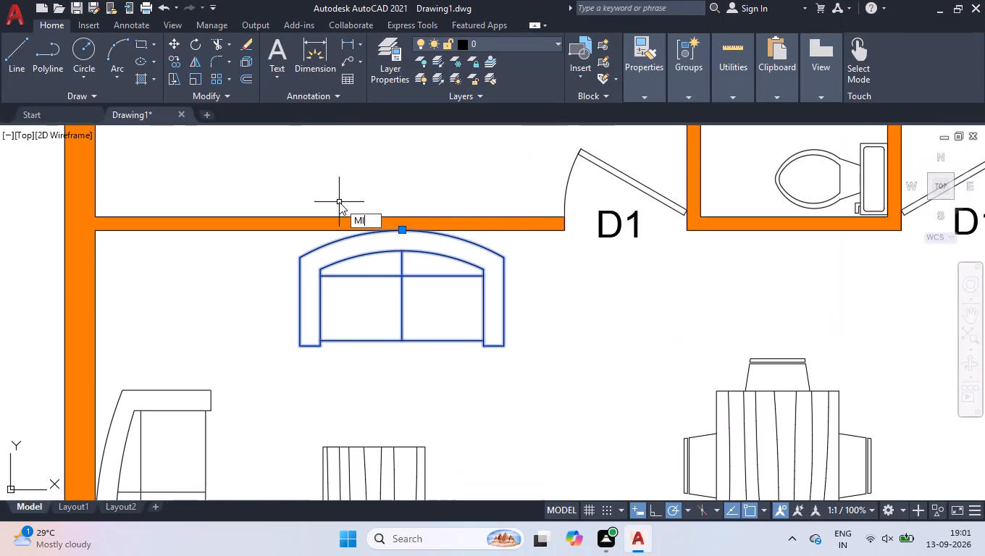
key(Return)
click(301, 214)
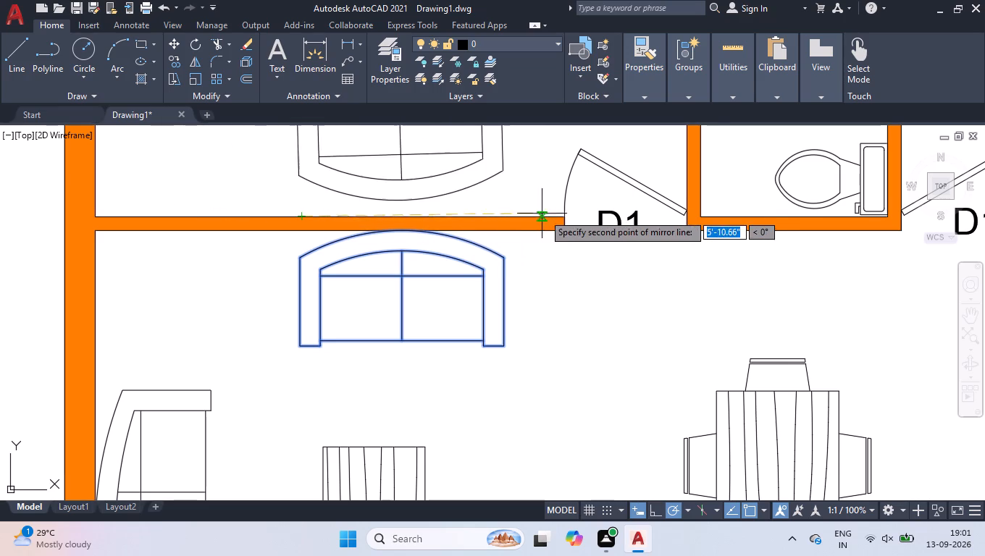
click(568, 216)
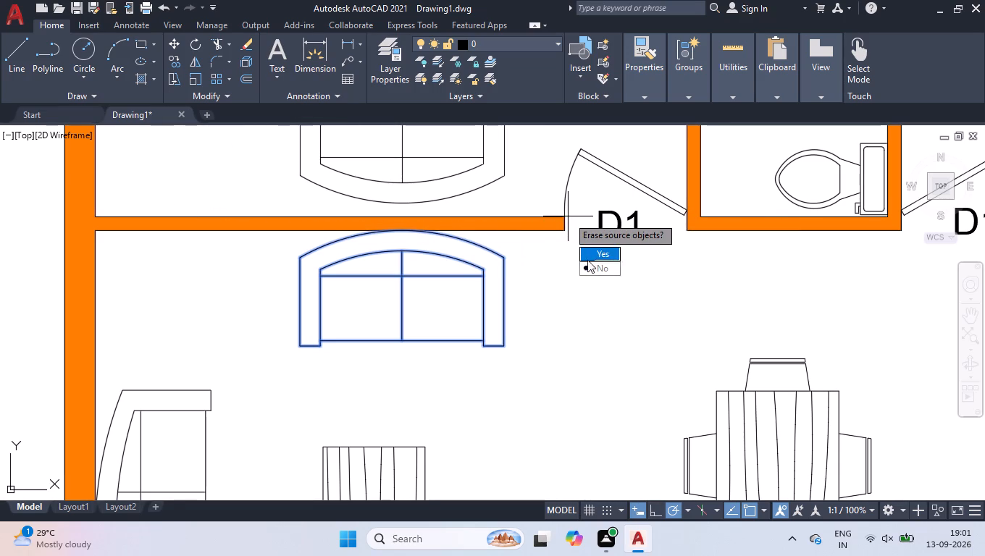
drag(587, 266, 566, 216)
Move the mirrored two-seat sofa slightly left and down, so its back touches the upper-left bedroom's bottom wall.
click(523, 169)
click(450, 153)
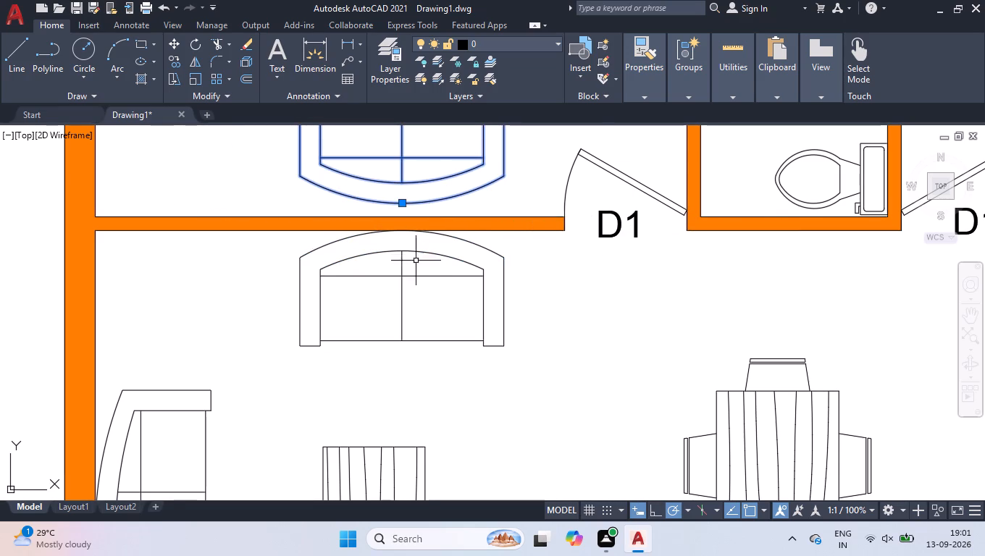
scroll(417, 269, down, 2)
scroll(416, 231, up, 3)
click(390, 278)
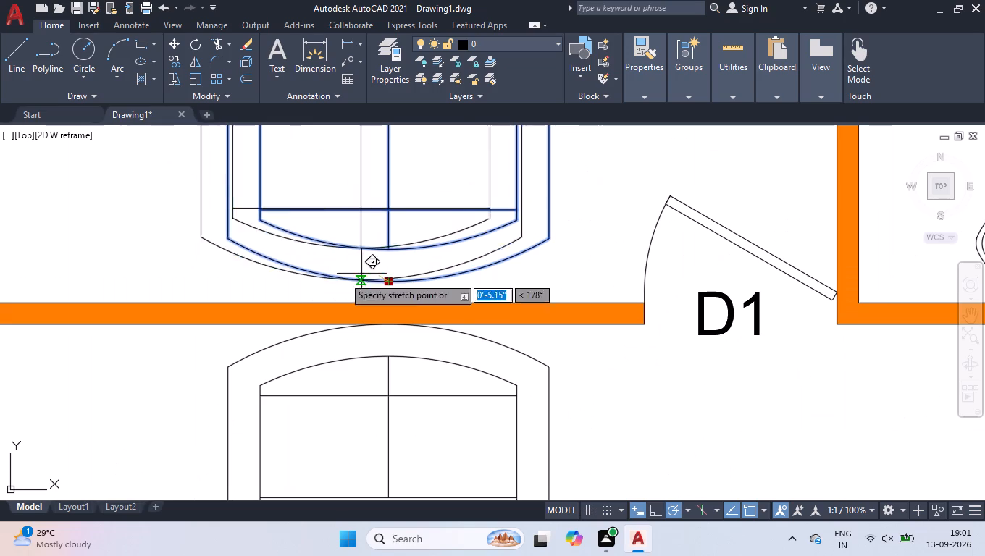
click(277, 298)
right_click(311, 261)
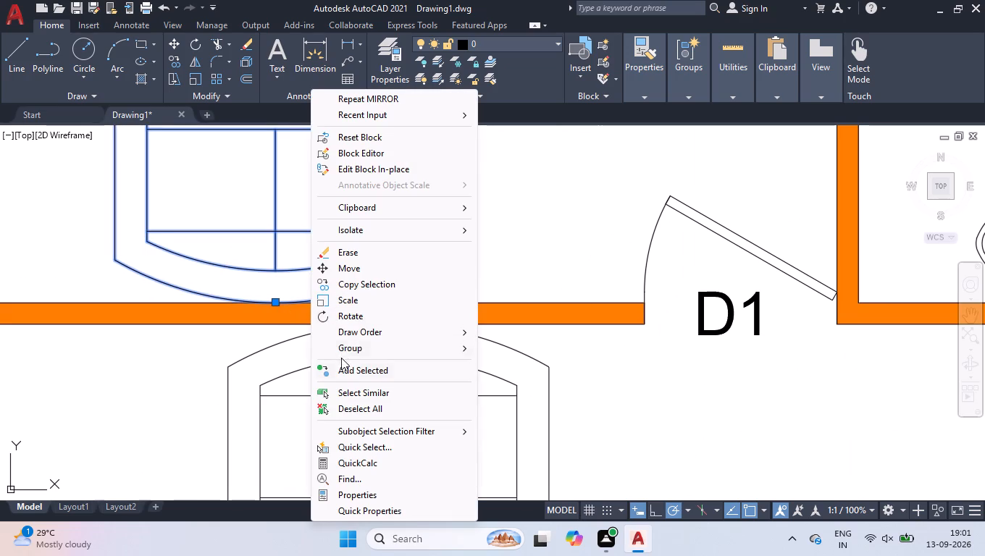
click(343, 410)
Copy the lower bedroom's chair from its back midpoint to the upper-left bedroom's left wall, above the two-seat sofa.
scroll(366, 356, down, 3)
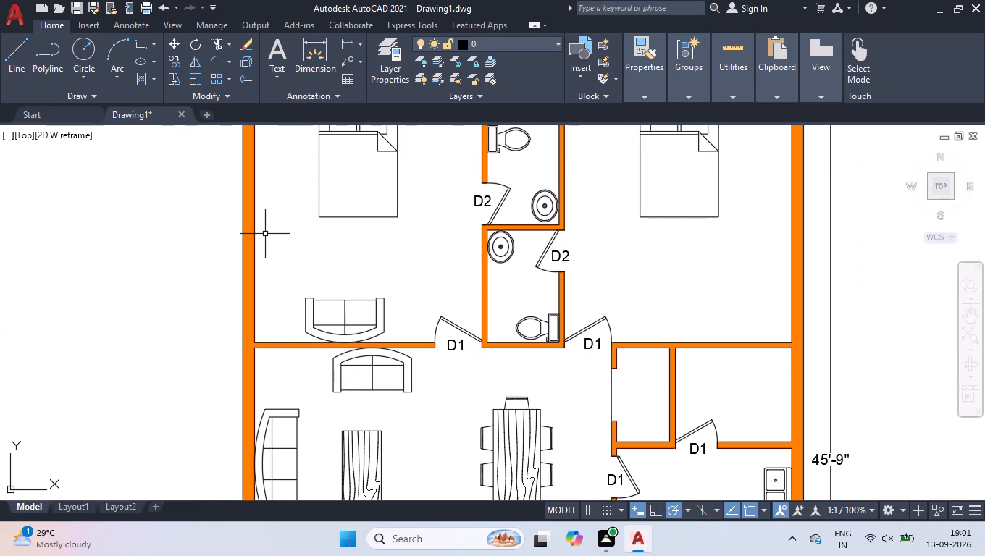
scroll(308, 291, down, 3)
scroll(311, 384, up, 3)
click(290, 398)
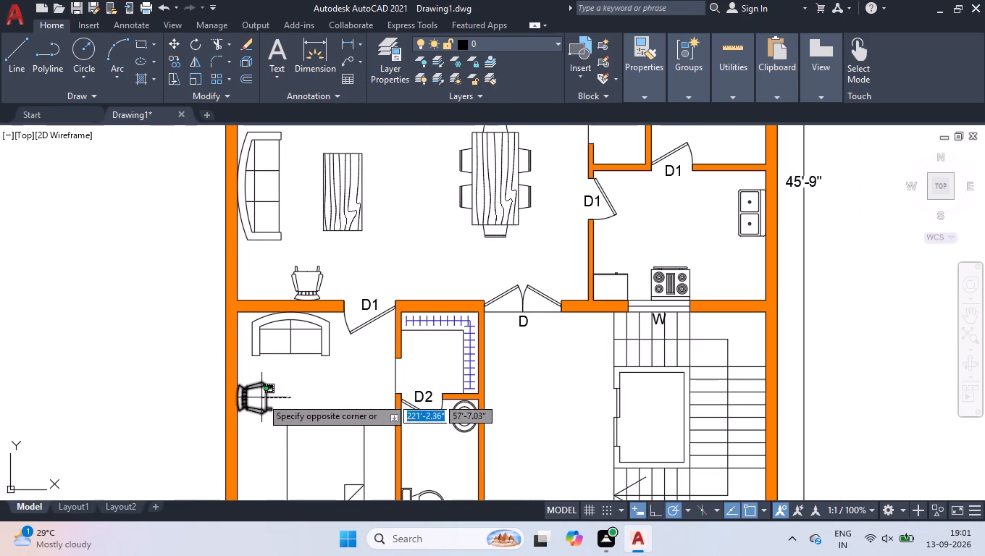
click(261, 397)
text(COP)
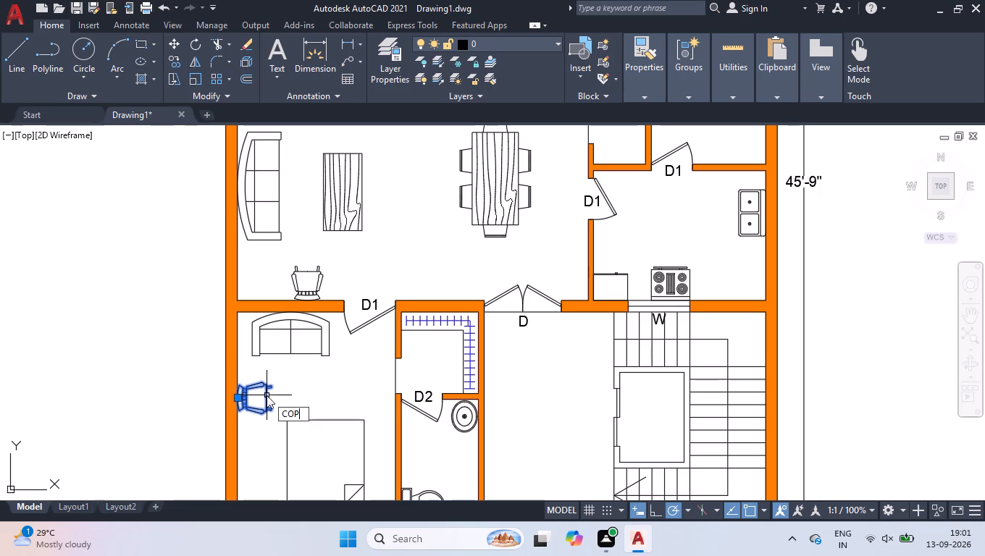
key(Return)
scroll(267, 395, up, 4)
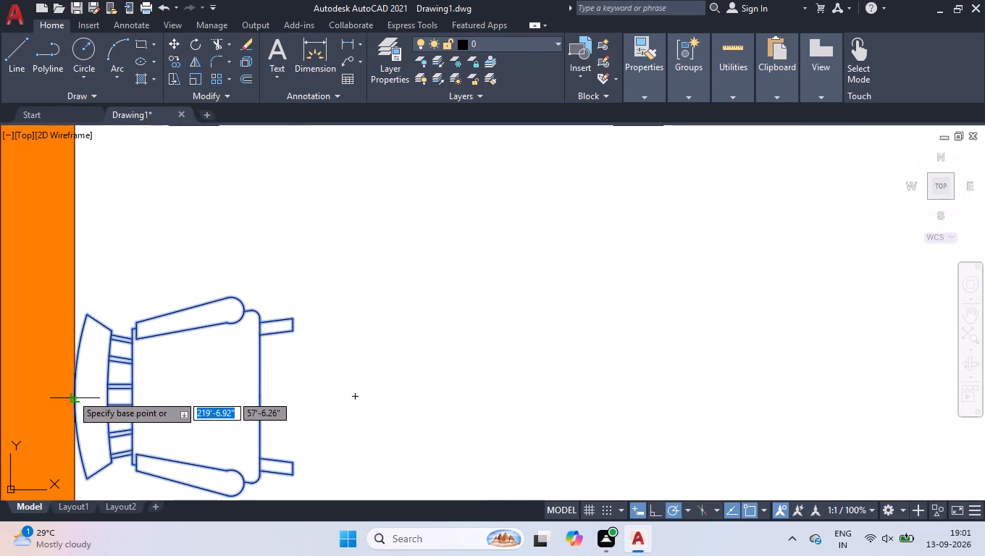
click(72, 394)
scroll(198, 350, down, 4)
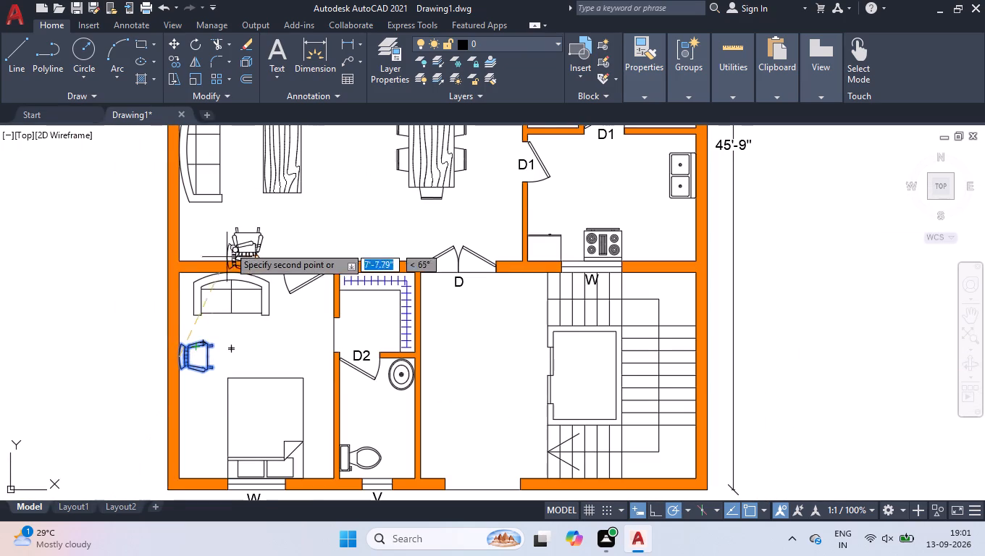
scroll(246, 337, down, 2)
scroll(213, 130, up, 2)
scroll(238, 271, up, 1)
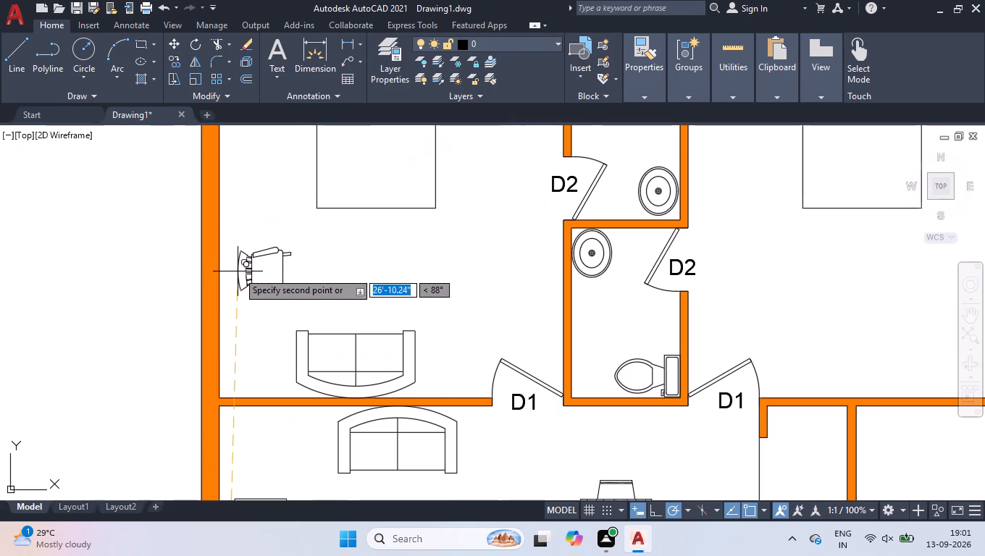
click(225, 282)
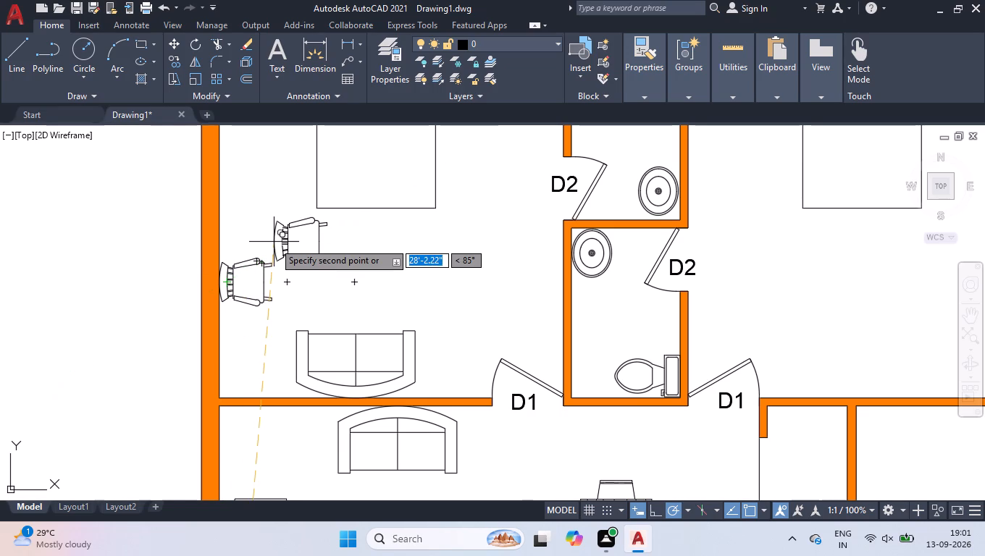
key(space)
Mirror the upper-left bedroom's chair and two-seat sofa into the upper-right bedroom about a vertical line through the V opening's midpoint, keeping the originals.
scroll(274, 242, down, 3)
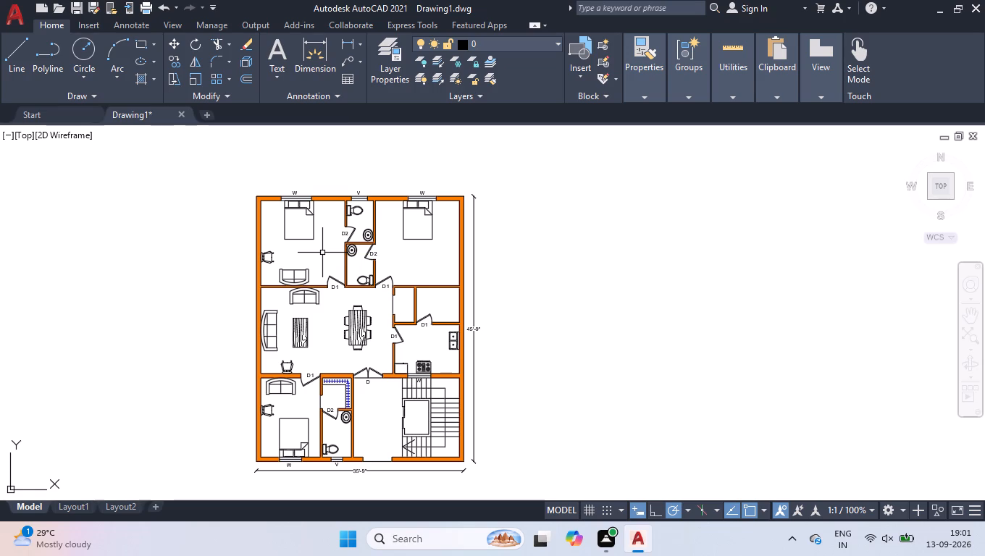
scroll(303, 223, up, 1)
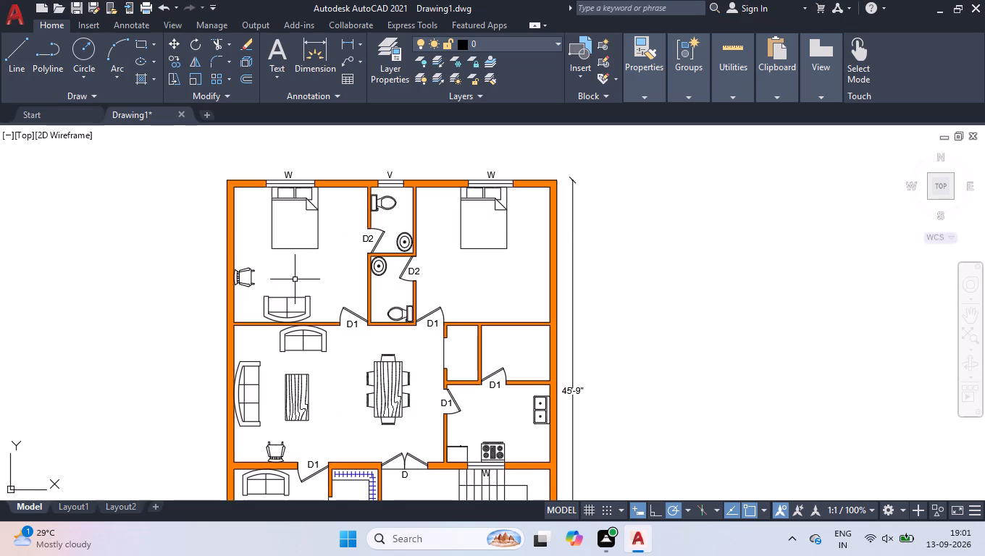
click(294, 279)
click(240, 307)
text(MI)
key(Return)
scroll(390, 173, up, 2)
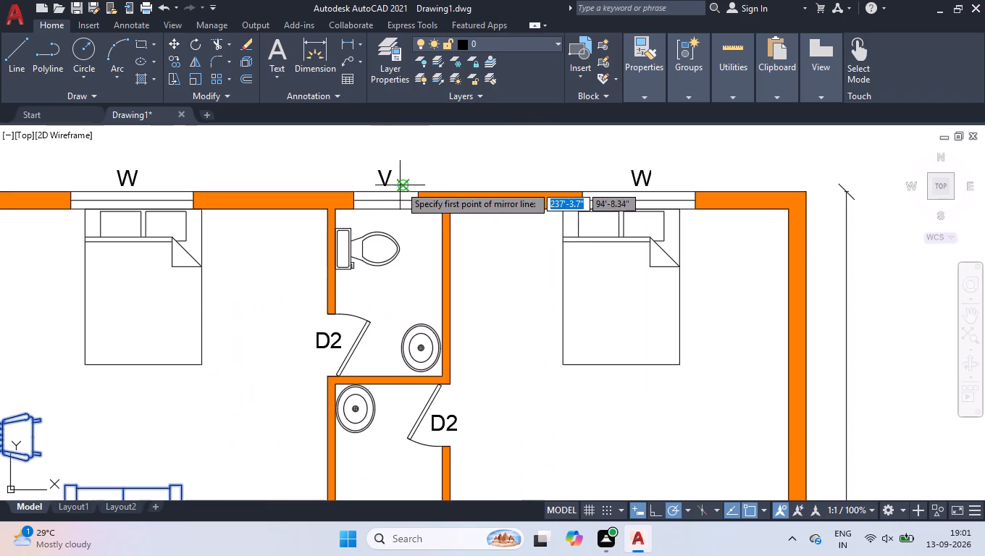
click(387, 191)
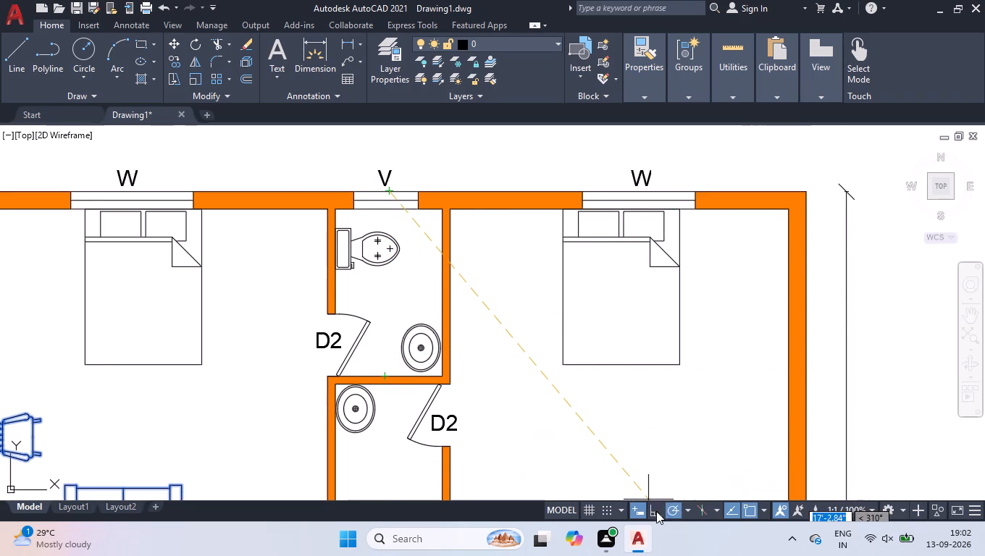
drag(656, 511, 647, 505)
click(380, 462)
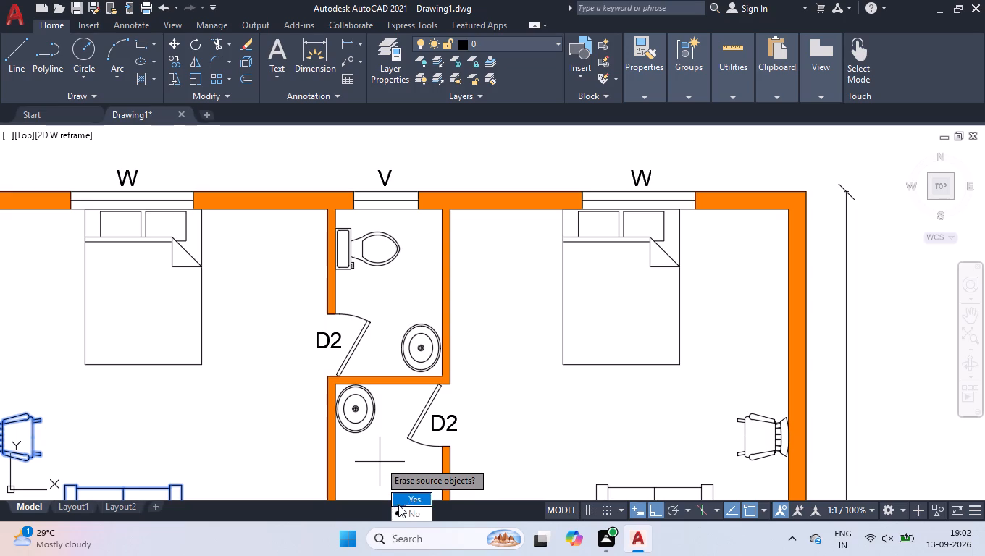
drag(400, 512, 380, 461)
Add centred multiline text 5" high in the upper toilet, reading "A.TOILET" with "4'7" X 7'2"" on the second line.
scroll(462, 275, down, 2)
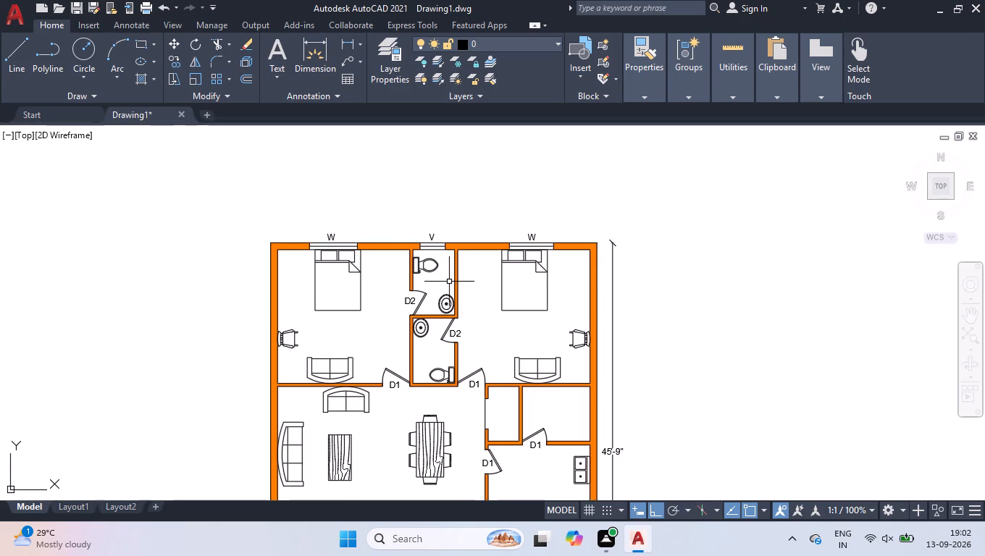
scroll(445, 284, up, 5)
click(279, 46)
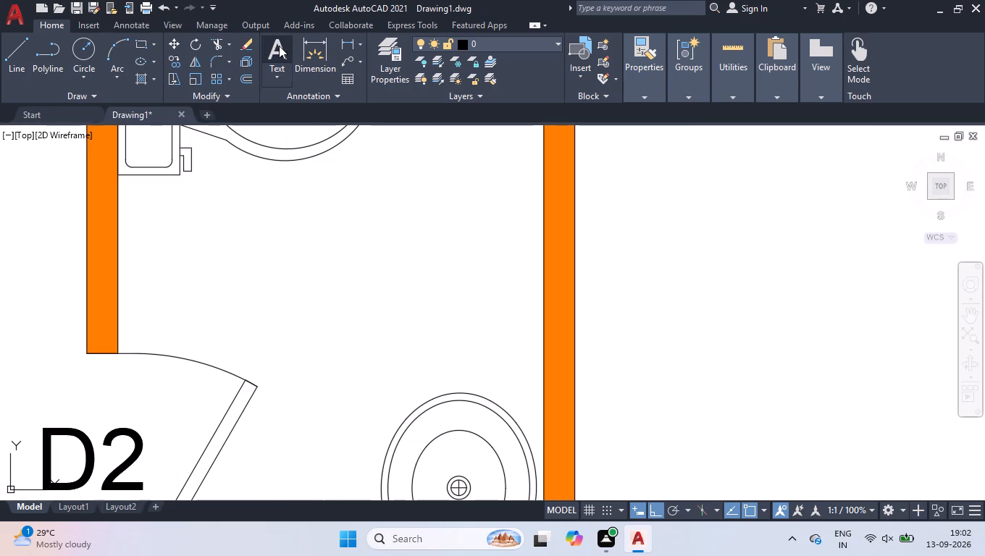
click(152, 220)
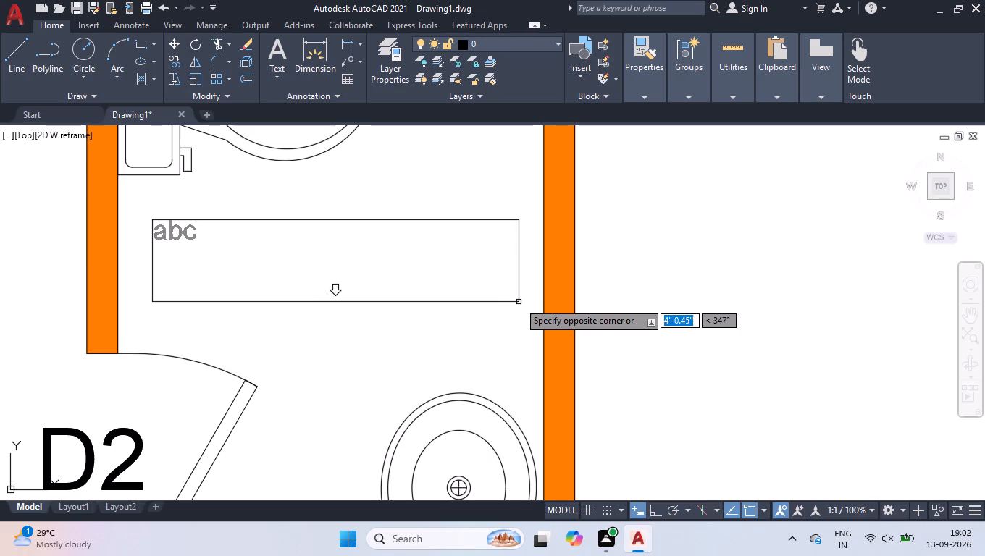
click(521, 303)
click(119, 59)
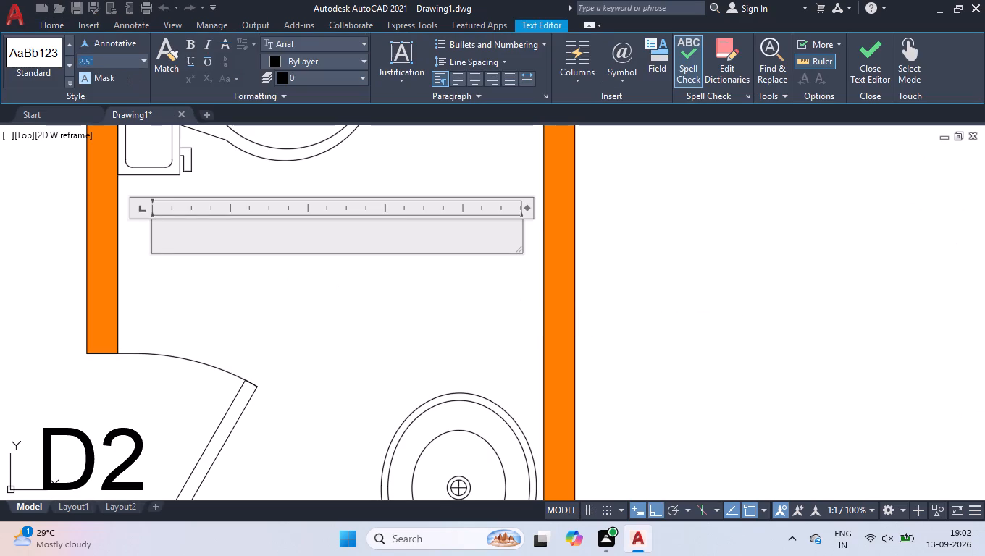
key(5)
key(Return)
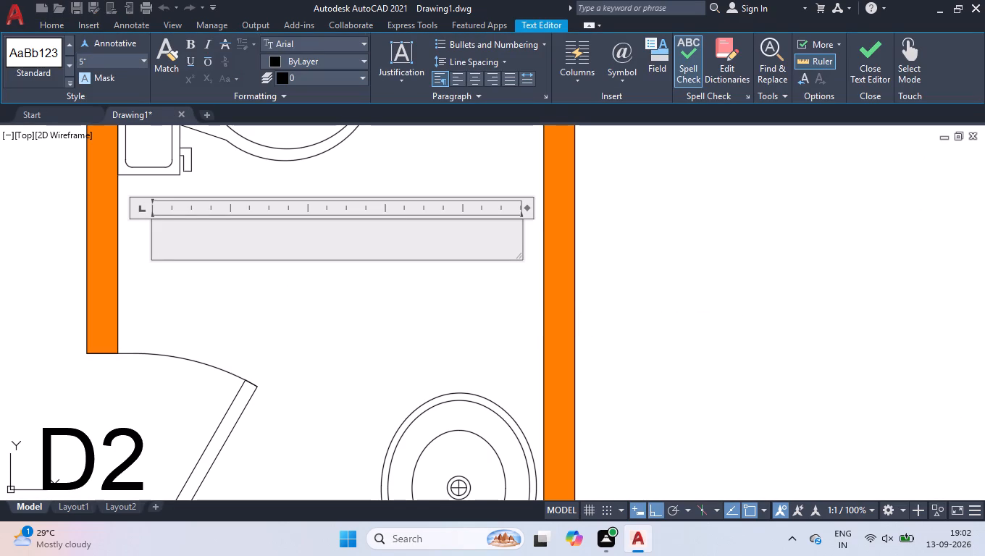
click(472, 78)
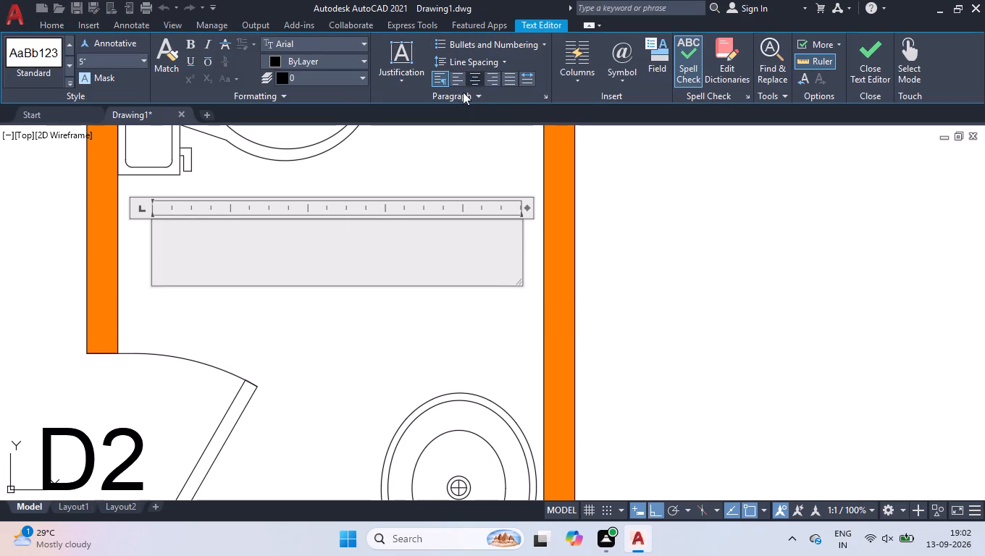
click(379, 253)
text(A,)
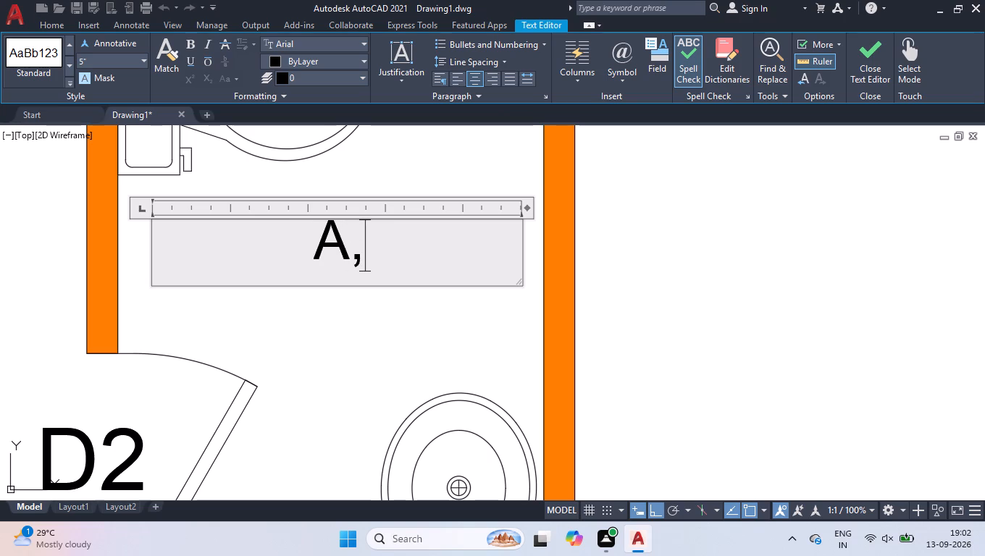
key(BackSpace)
text(.TOILET)
key(Return)
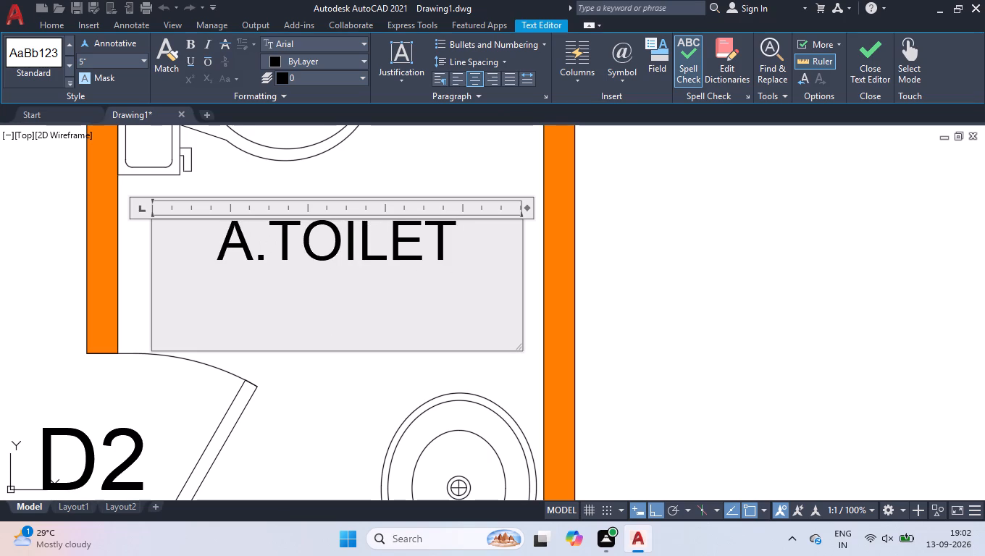
key(4)
text('7" X 7'2")
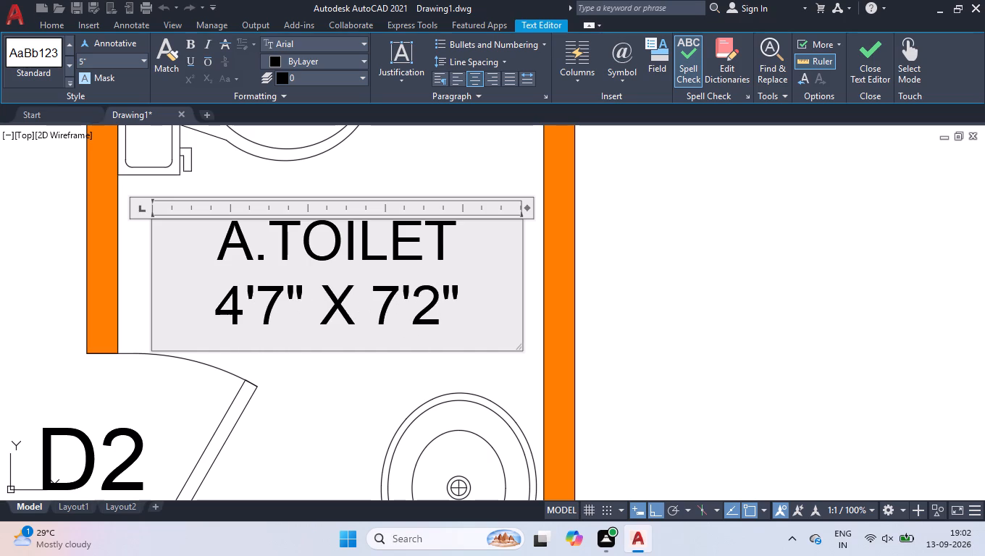
click(610, 230)
Copy the upper toilet's label into the upper-left bedroom, the toilet directly below and the upper-right bedroom, with orthogonal restriction off.
click(456, 236)
click(395, 256)
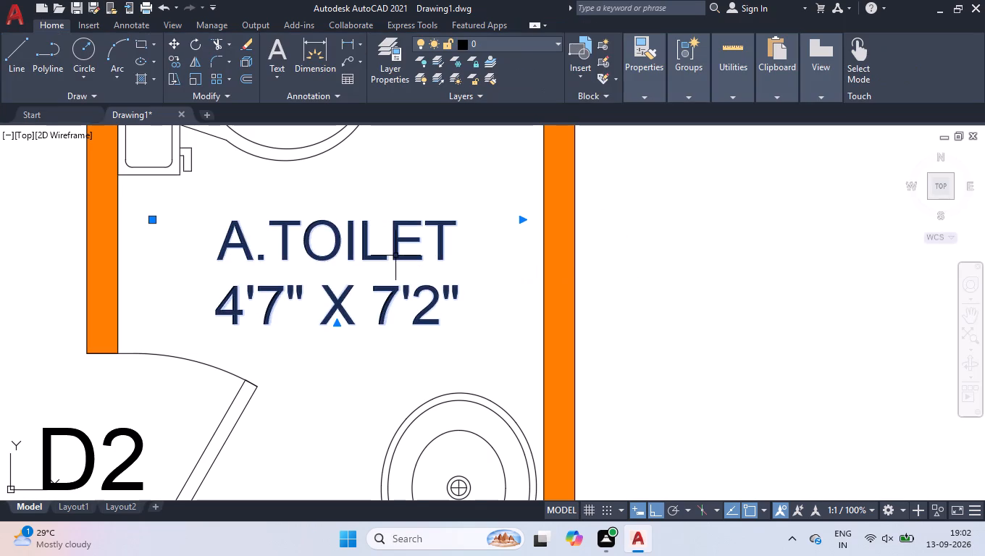
text(CO[)
key(BackSpace)
key(Return)
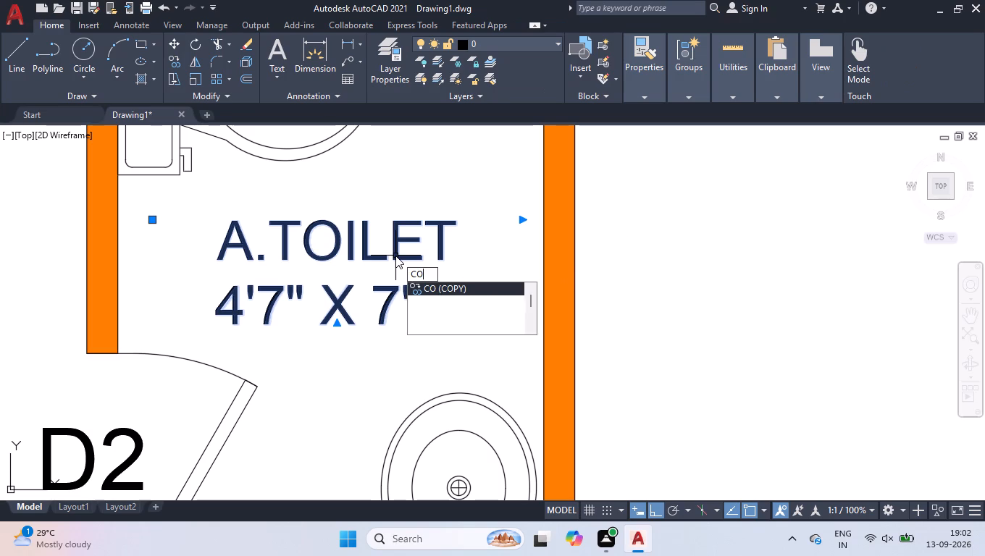
click(395, 256)
scroll(395, 256, down, 3)
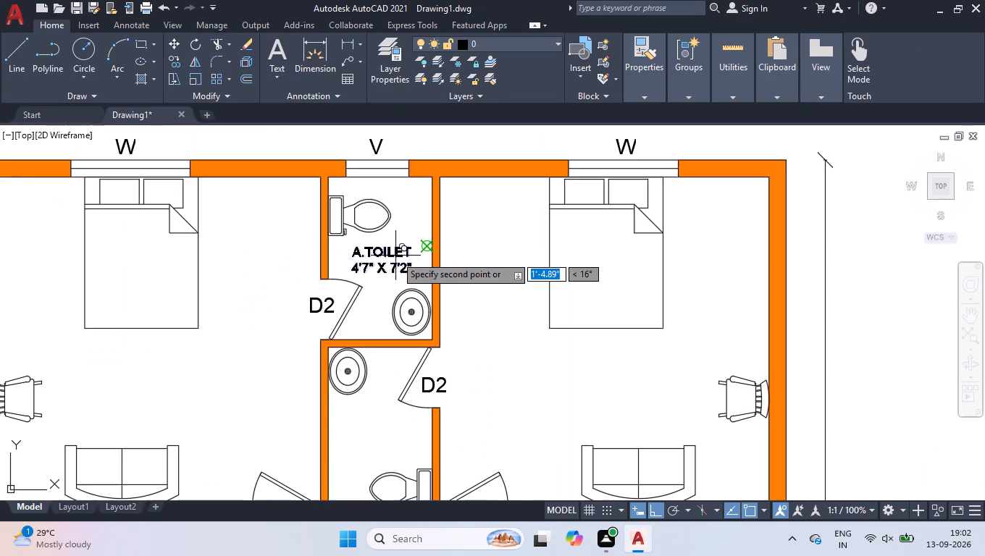
scroll(395, 256, down, 2)
scroll(264, 340, up, 2)
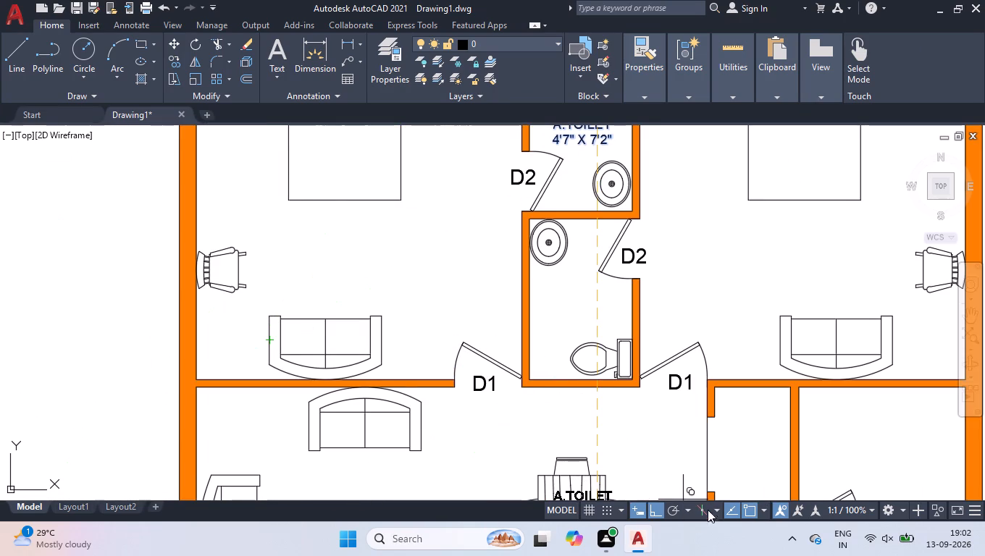
click(676, 513)
scroll(288, 242, up, 2)
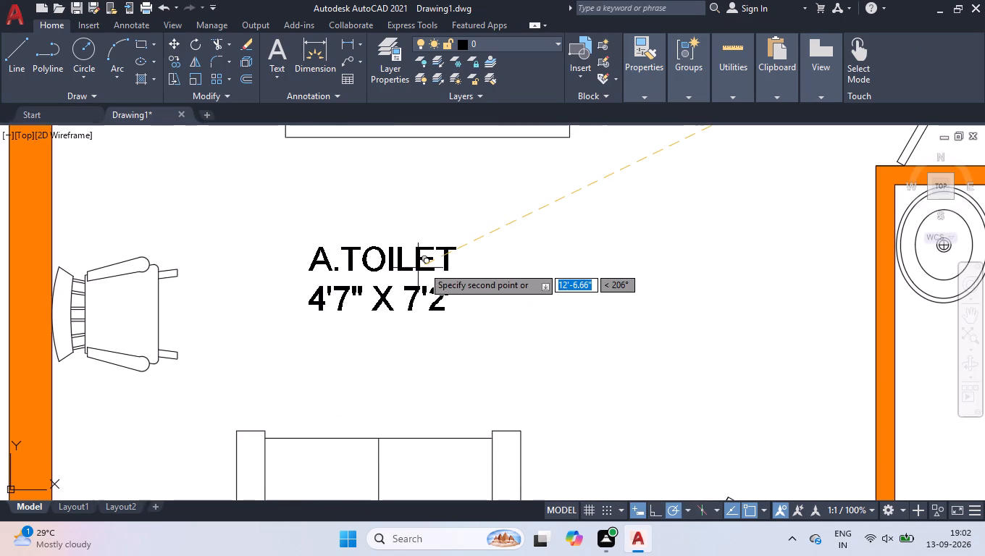
click(423, 266)
scroll(423, 266, down, 3)
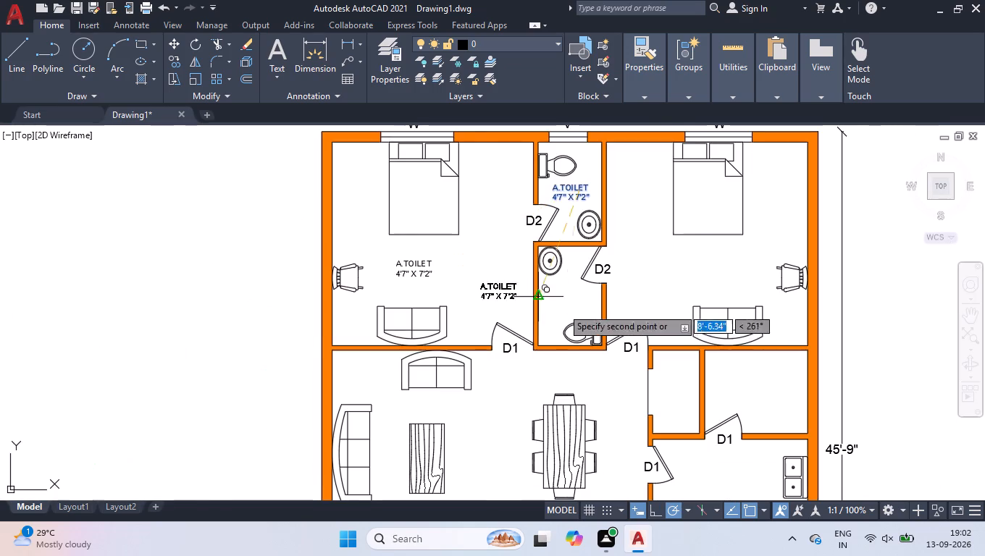
scroll(568, 316, up, 3)
click(569, 265)
scroll(570, 264, down, 2)
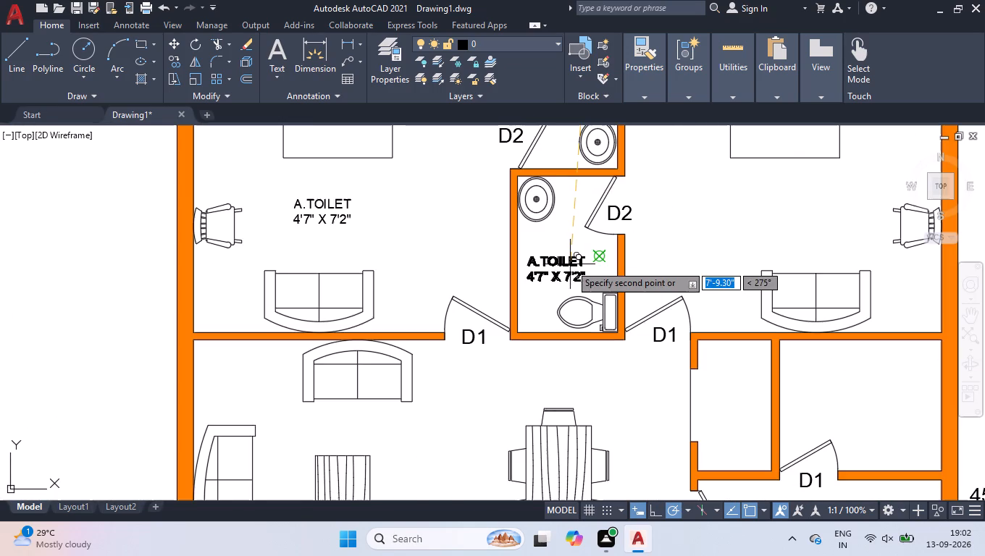
scroll(570, 264, down, 2)
scroll(671, 244, up, 2)
click(645, 236)
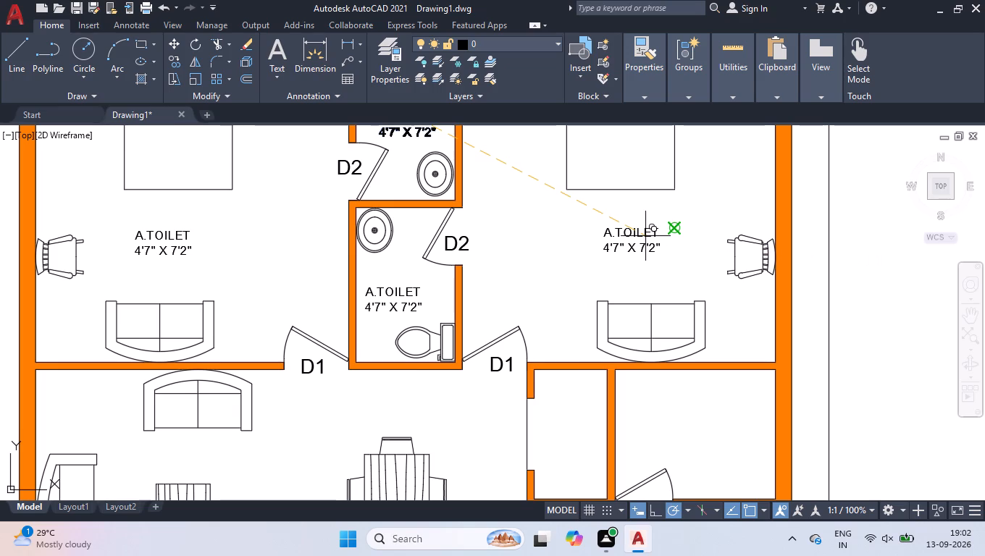
Continue copying the toilet label into the living and dining area, the room above the kitchen, and the kitchen.
scroll(630, 282, down, 1)
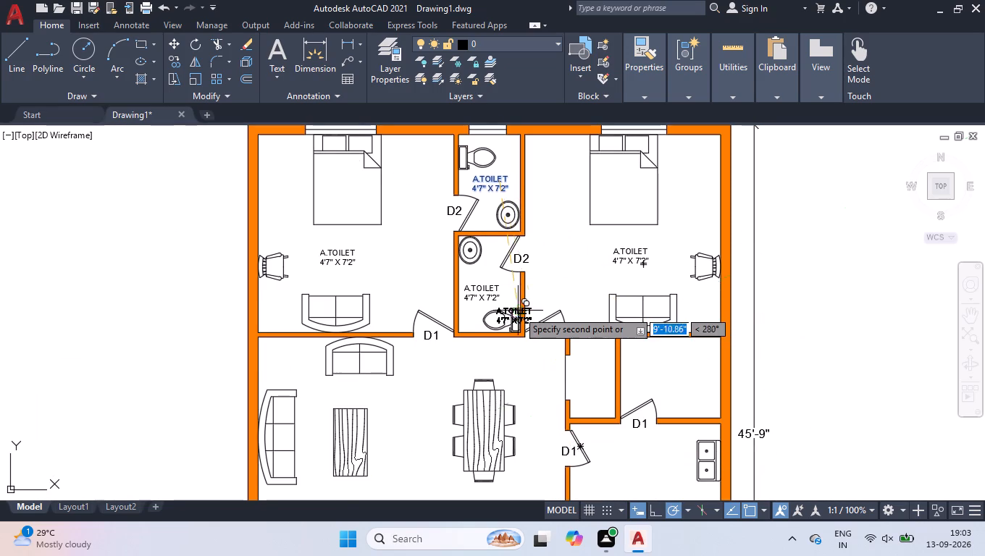
scroll(517, 310, down, 2)
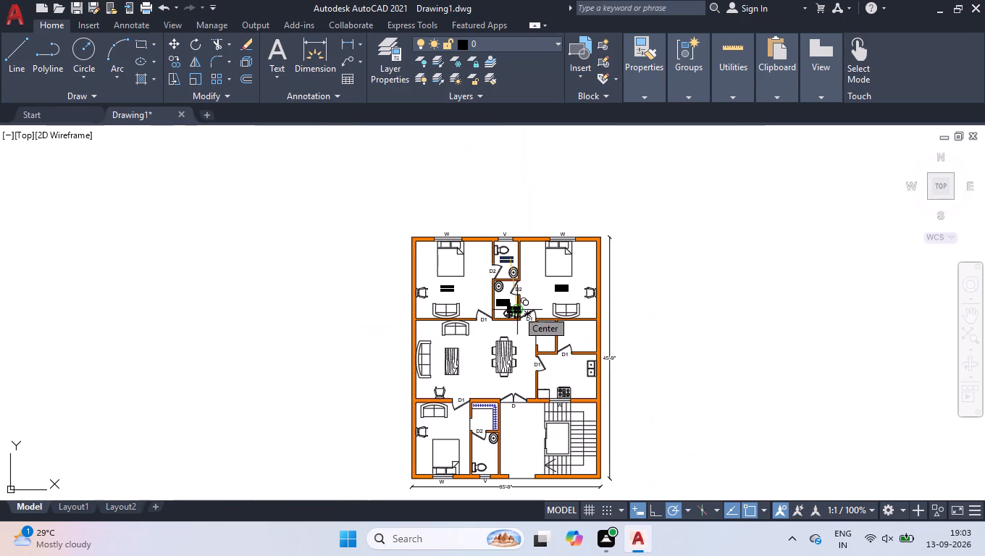
scroll(518, 314, down, 1)
scroll(506, 362, up, 3)
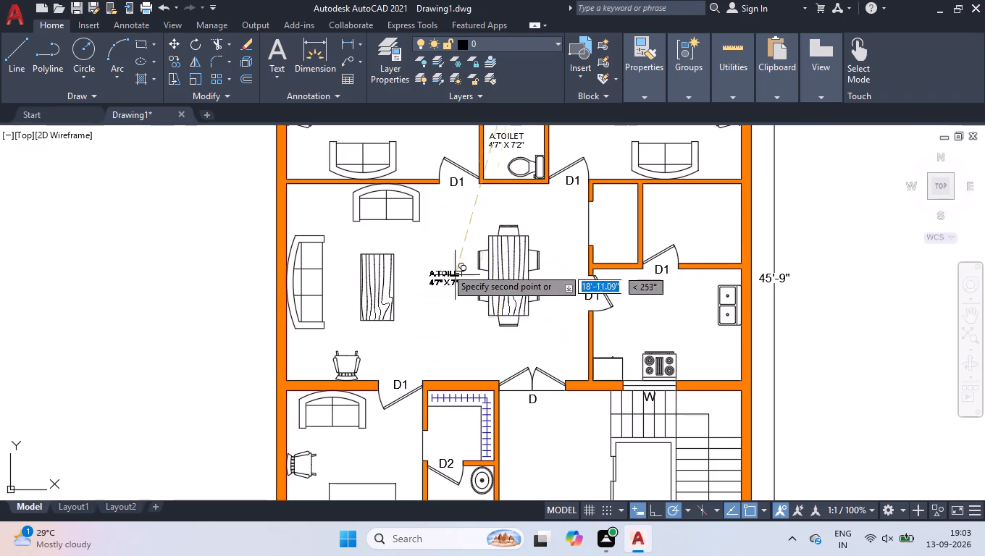
scroll(443, 261, up, 2)
click(444, 306)
scroll(444, 306, down, 3)
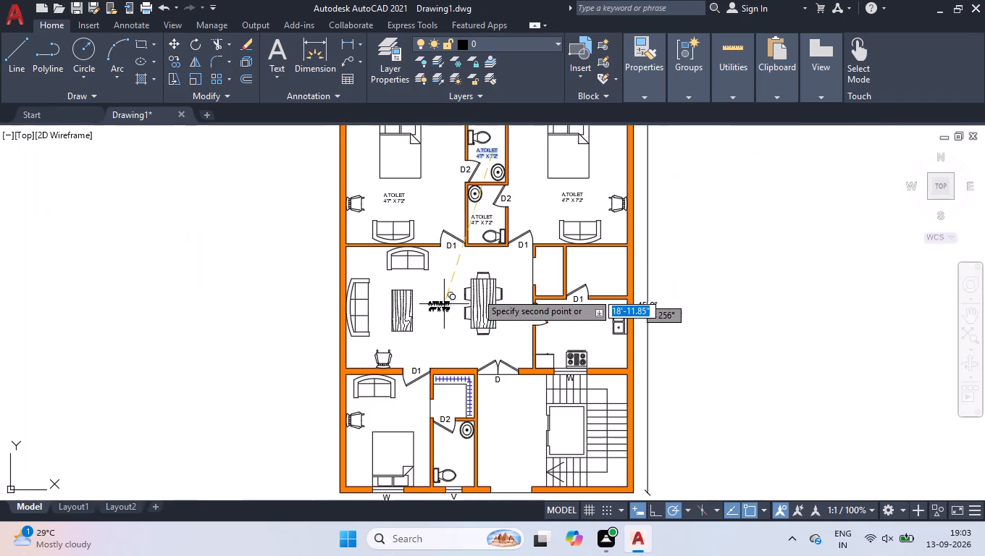
scroll(619, 229, up, 3)
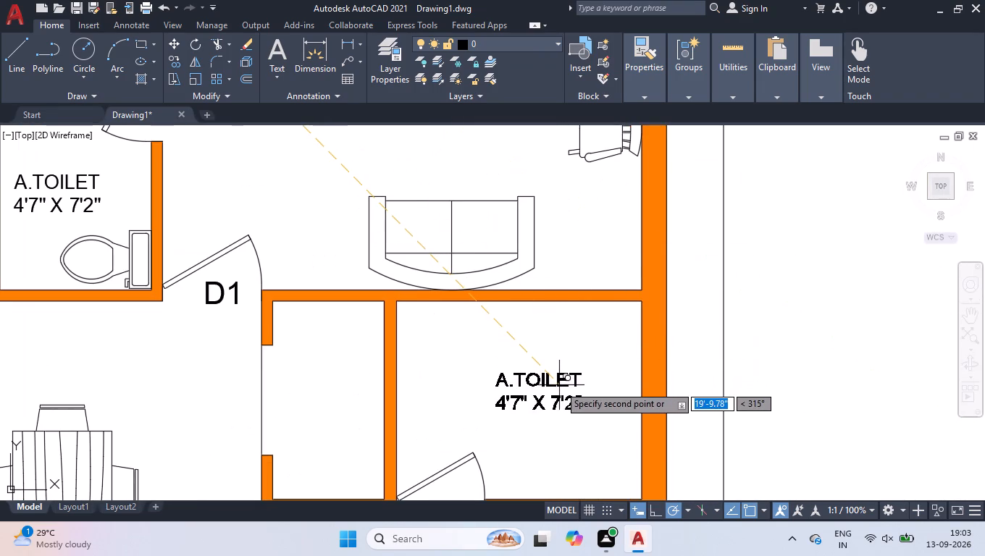
click(559, 385)
scroll(550, 368, down, 3)
scroll(529, 441, up, 3)
click(511, 408)
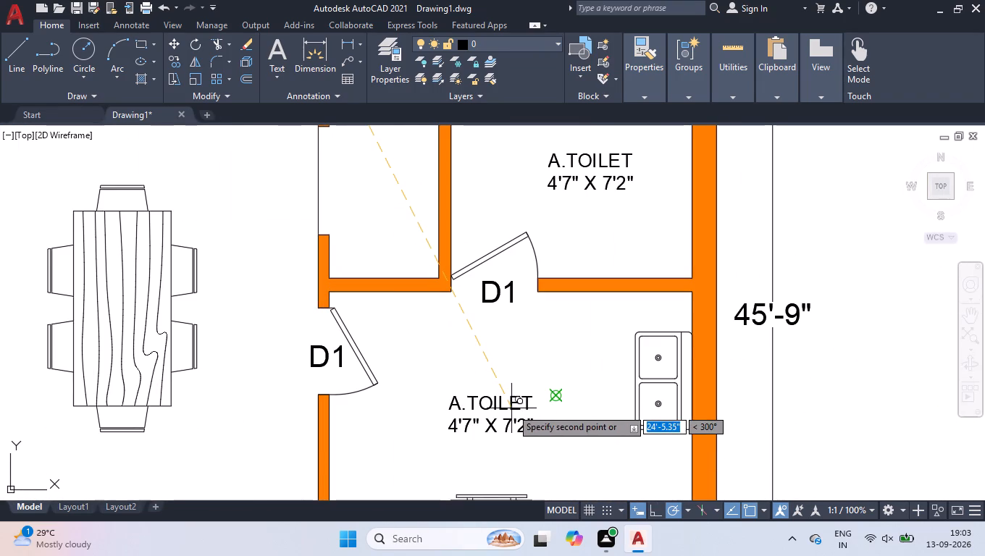
Place further label copies in the lower bedroom, its toilet, the entrance area beside the stairs, and the lift shaft.
scroll(511, 408, down, 4)
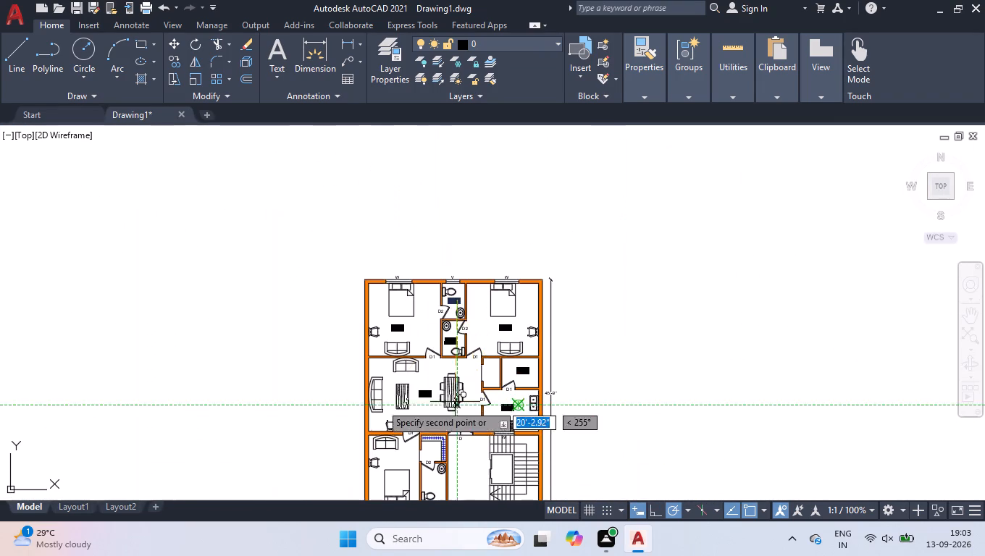
scroll(387, 460, up, 3)
click(418, 456)
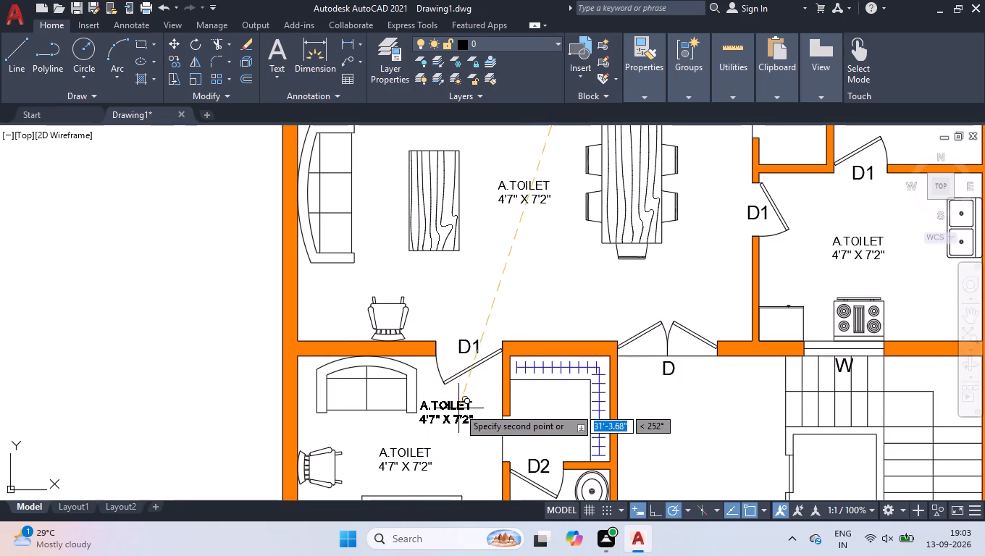
scroll(461, 405, down, 1)
scroll(538, 405, down, 2)
scroll(545, 451, up, 3)
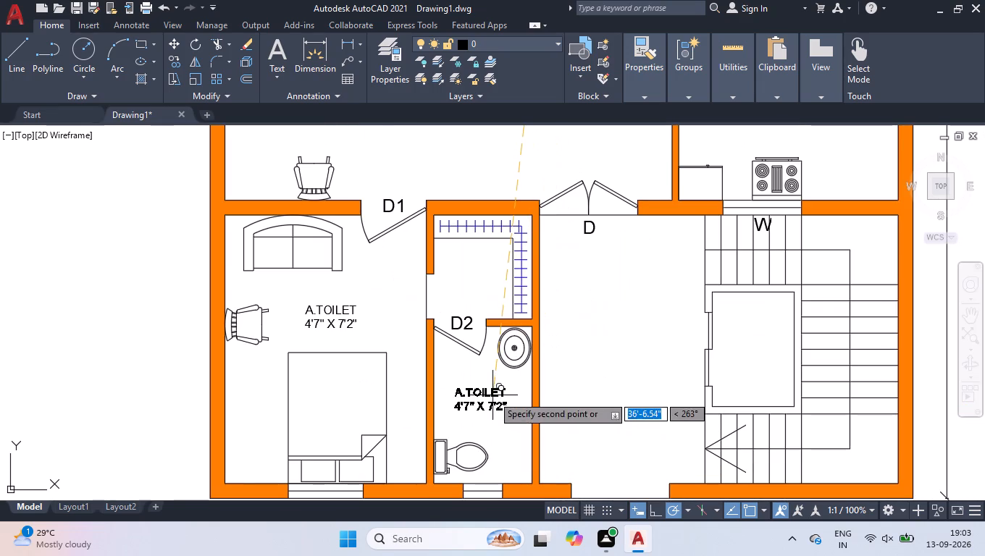
click(492, 395)
click(614, 351)
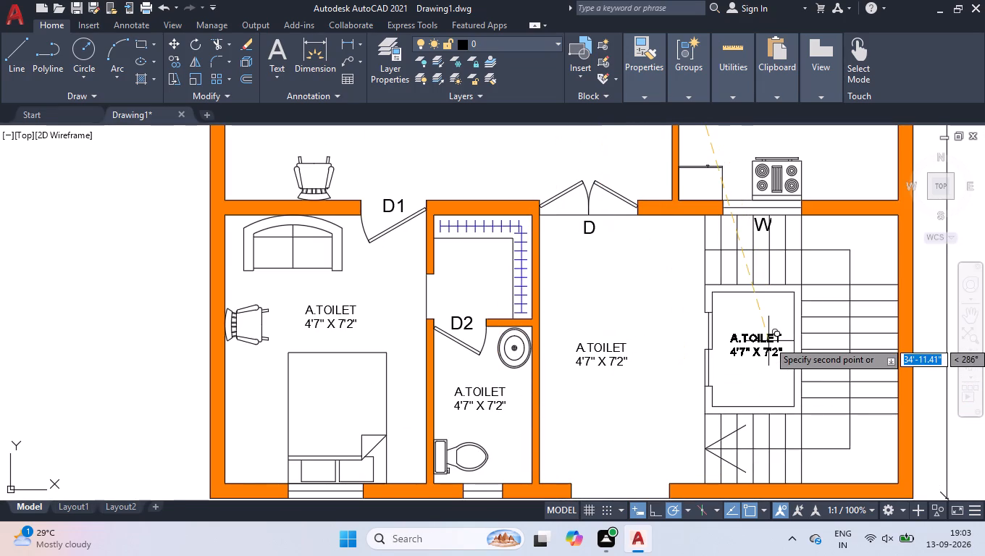
click(768, 341)
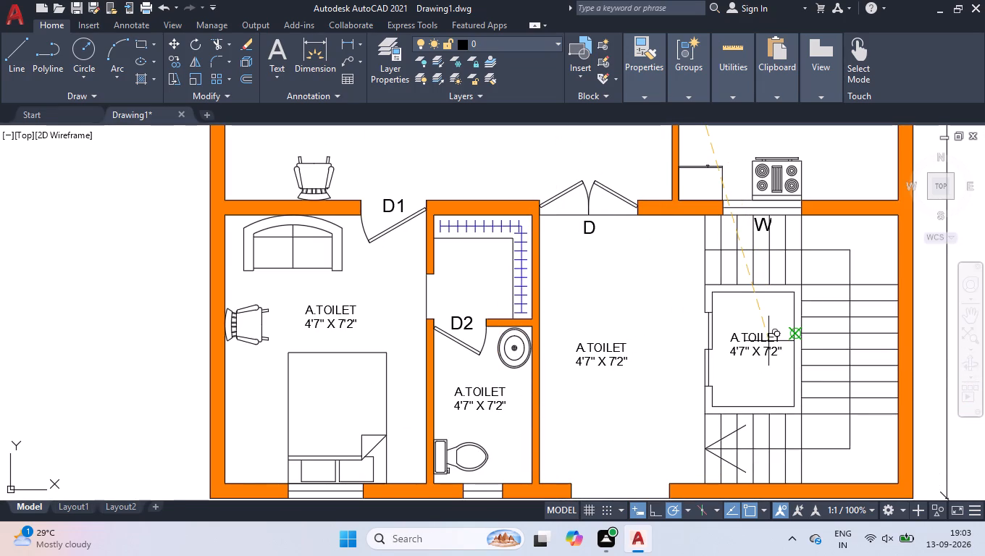
key(Return)
Change the lift shaft's label to "LIFT" with "4'2" X 5'10"" on the second line.
scroll(762, 341, up, 3)
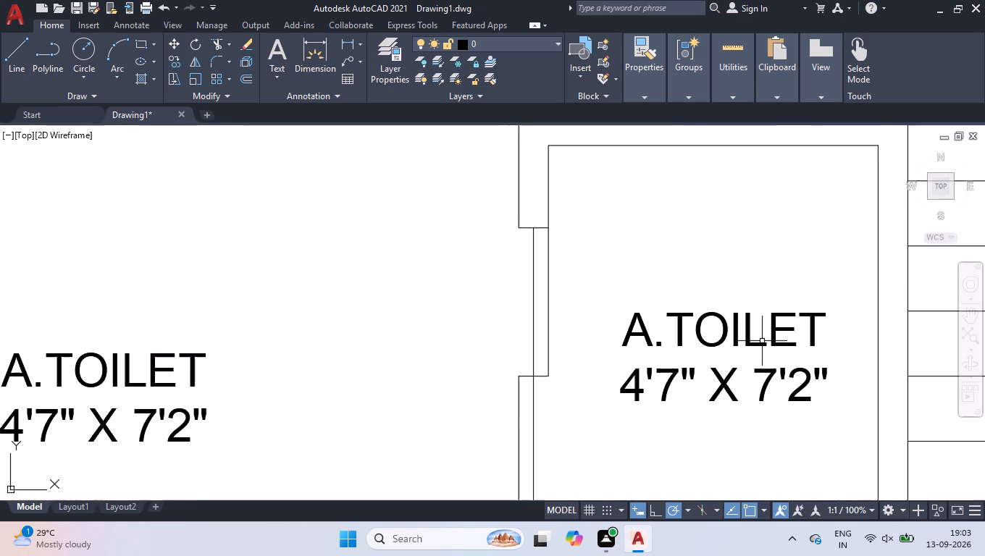
double_click(771, 326)
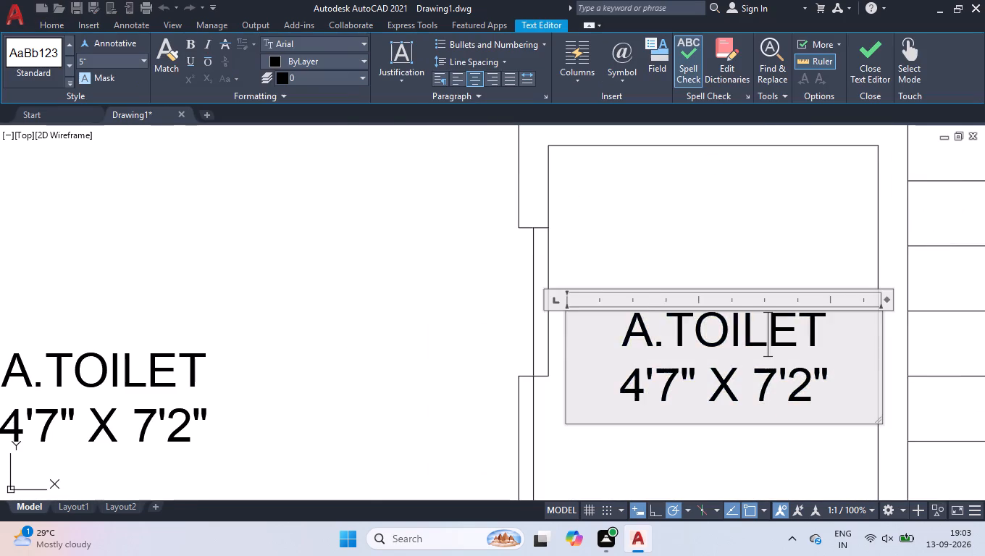
scroll(806, 357, up, 2)
key(ctrl+a)
text(LIFT)
key(Return)
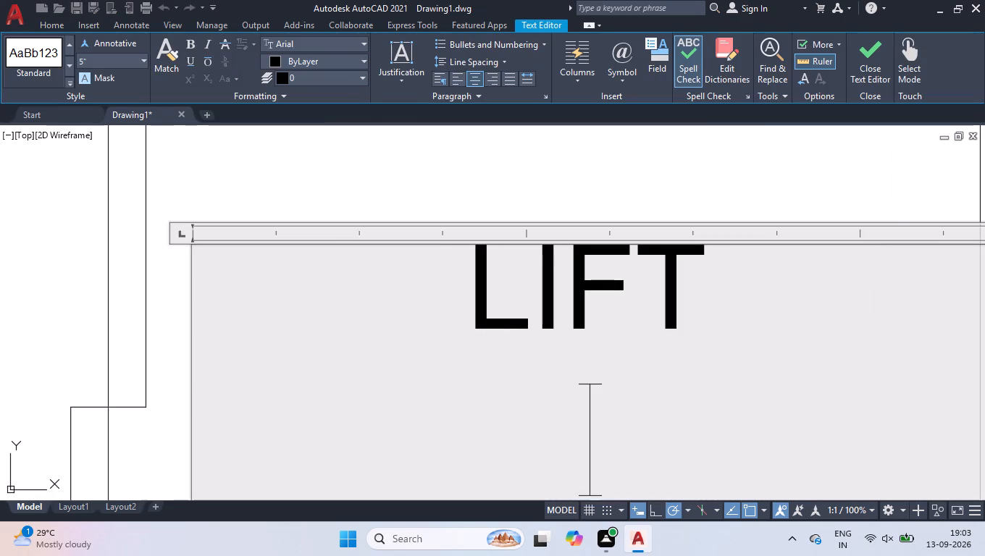
text(4'2" X)
key(space)
text(5'10")
click(500, 198)
Hatch the lift shaft's walls with the Solid pattern in orange colour 30.
scroll(516, 223, down, 5)
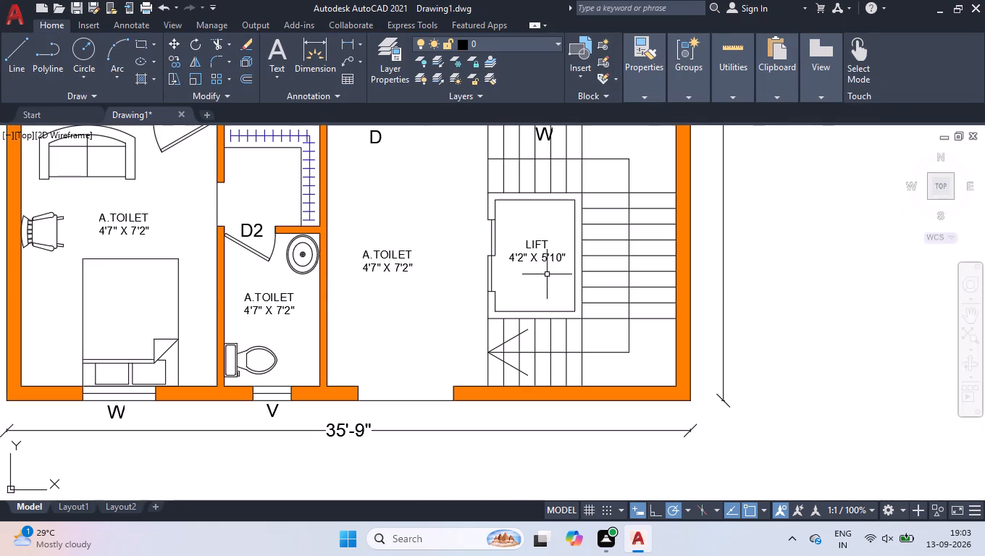
scroll(522, 206, up, 1)
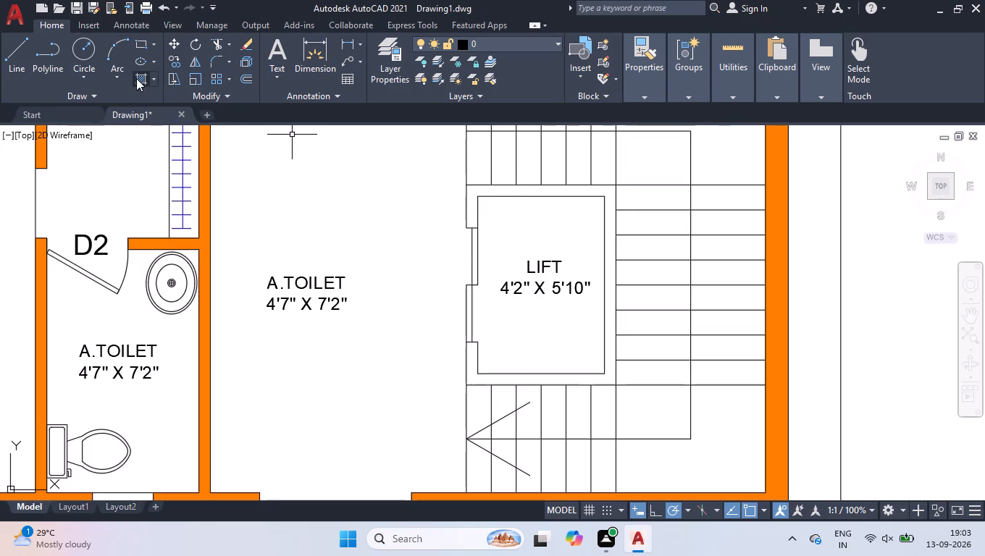
click(136, 78)
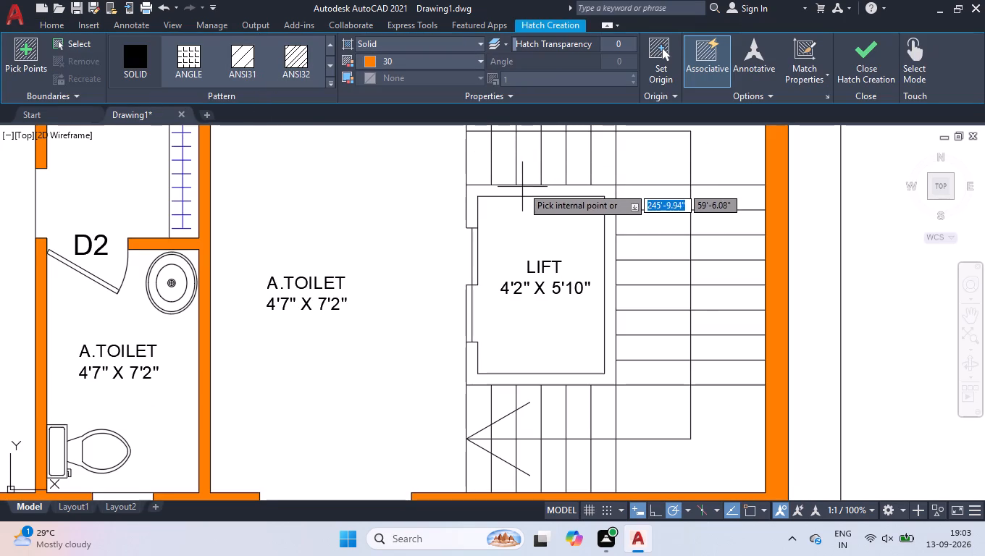
click(523, 190)
key(Return)
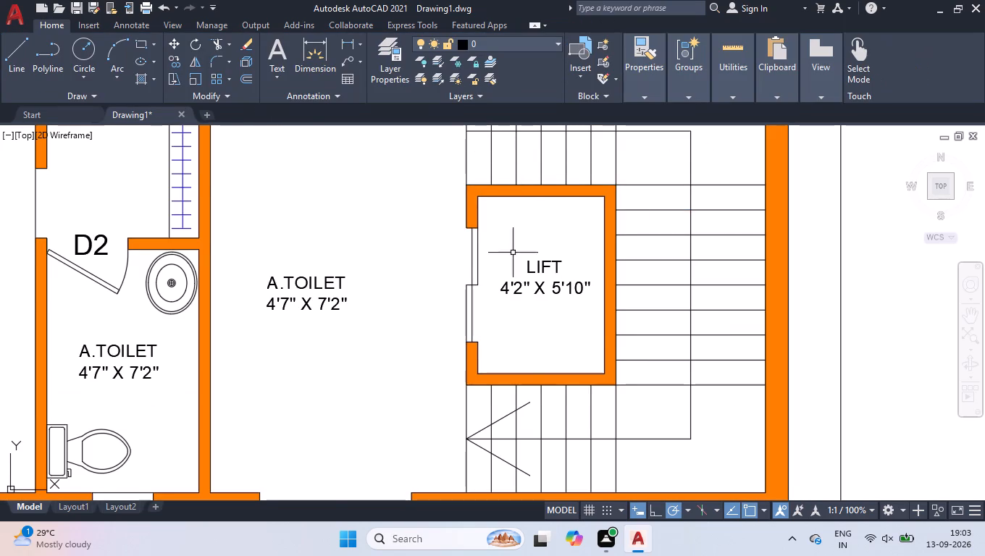
Change the entrance area's label, between the lower toilet and the lift, to "PORCH" with "8'5" X 13'8"" on the second line.
scroll(501, 370, down, 2)
scroll(507, 347, up, 1)
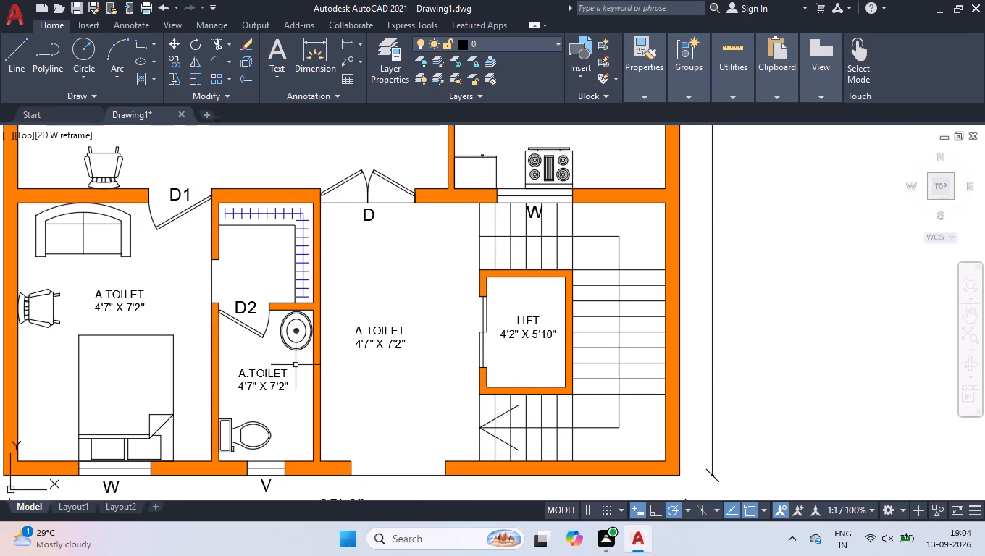
scroll(319, 342, up, 2)
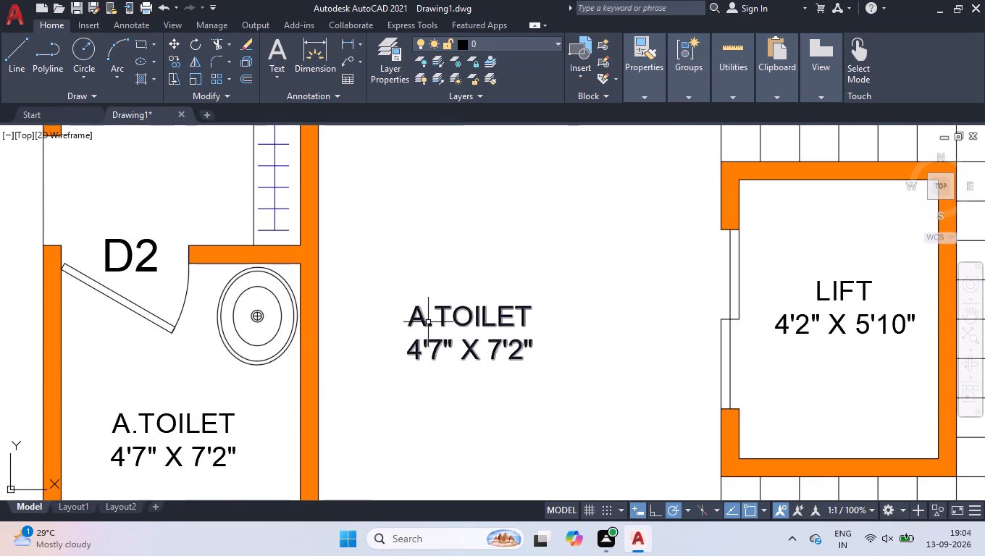
double_click(429, 324)
key(ctrl+a)
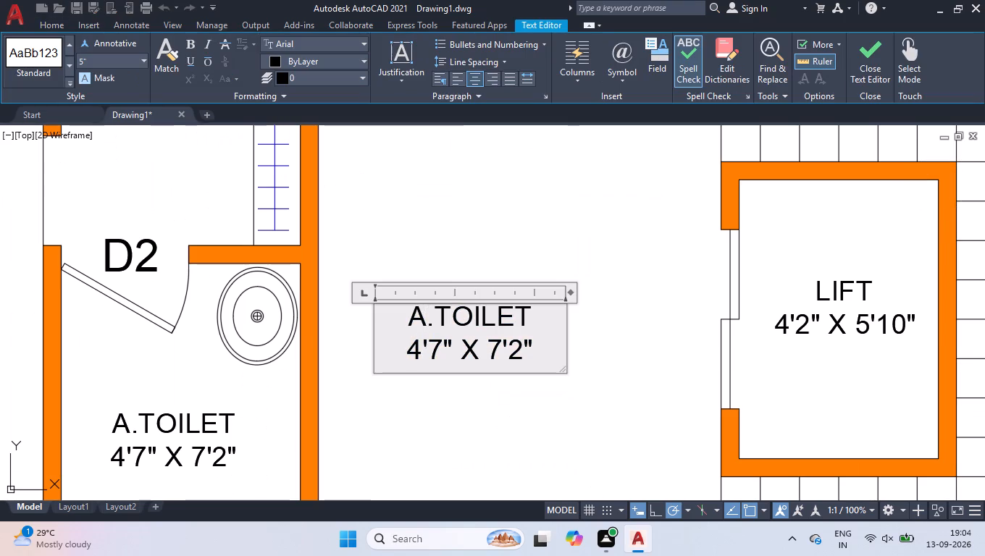
text(POR)
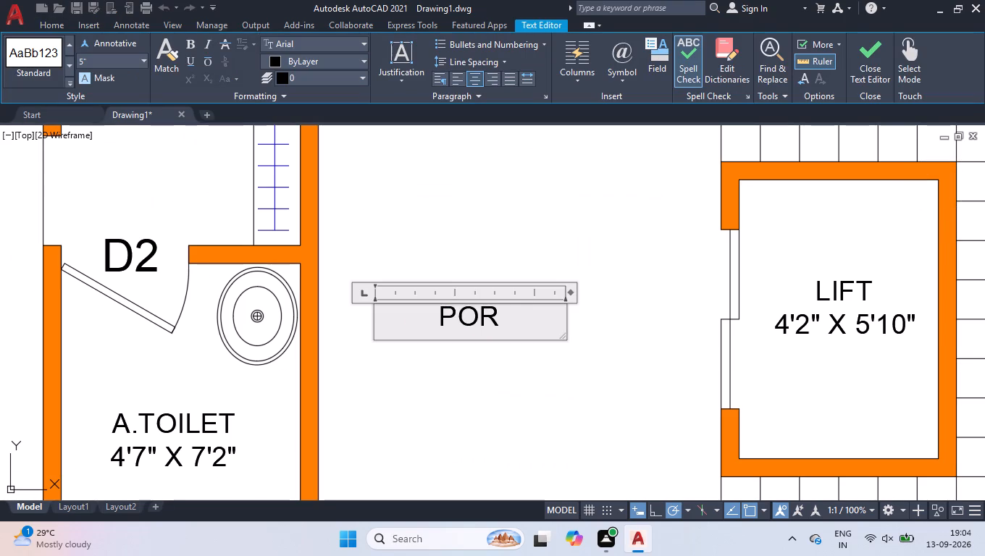
text(CH)
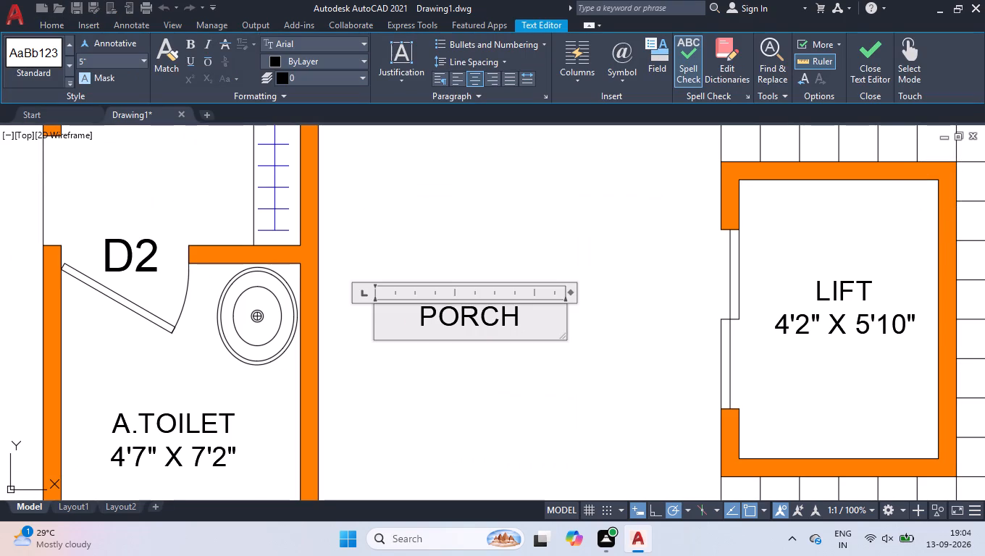
key(Return)
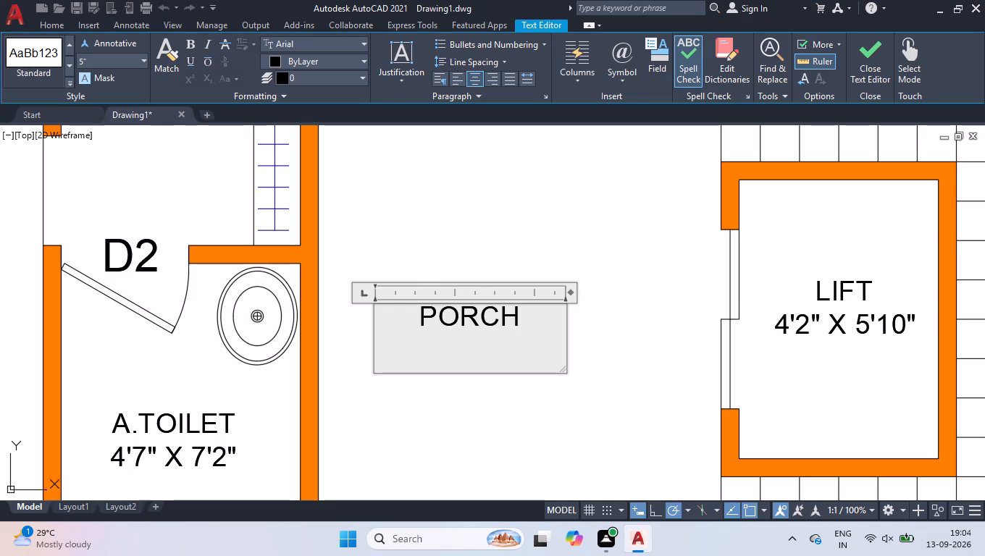
text(8')
text(5" X 13'8")
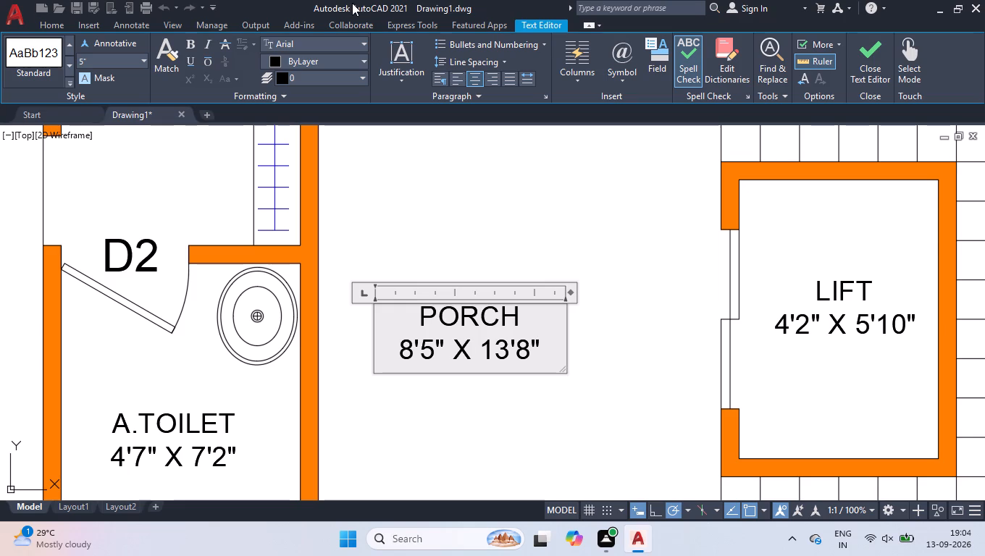
click(527, 248)
Change the size line of the lower toilet's label, beside the porch, to "5'0" X 8'0"".
scroll(527, 248, down, 2)
scroll(389, 356, up, 2)
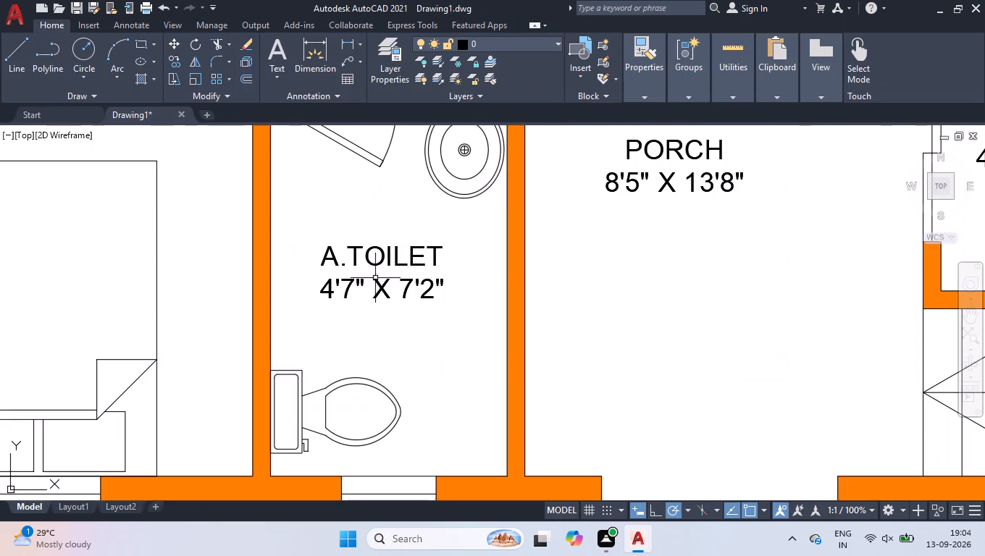
scroll(371, 271, up, 3)
double_click(371, 253)
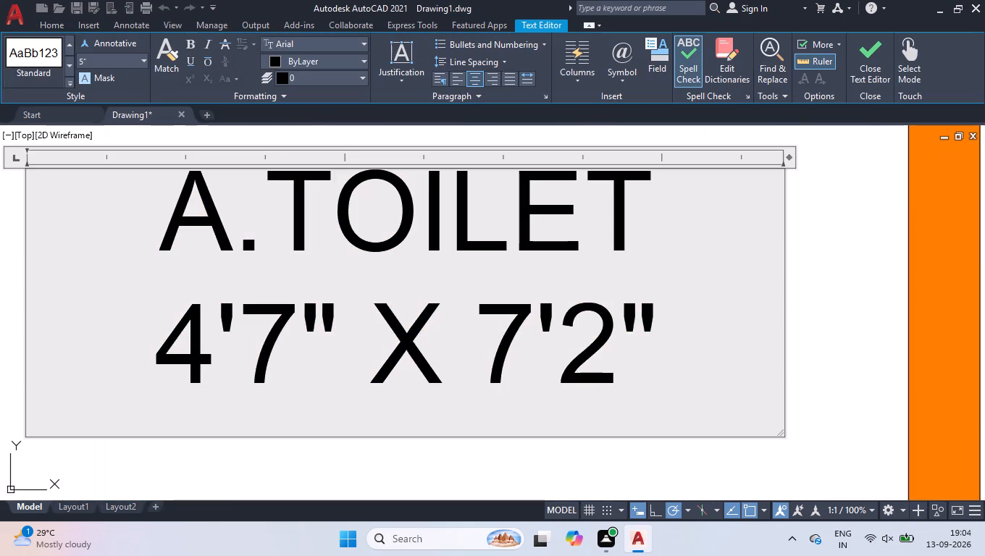
key(ctrl+a)
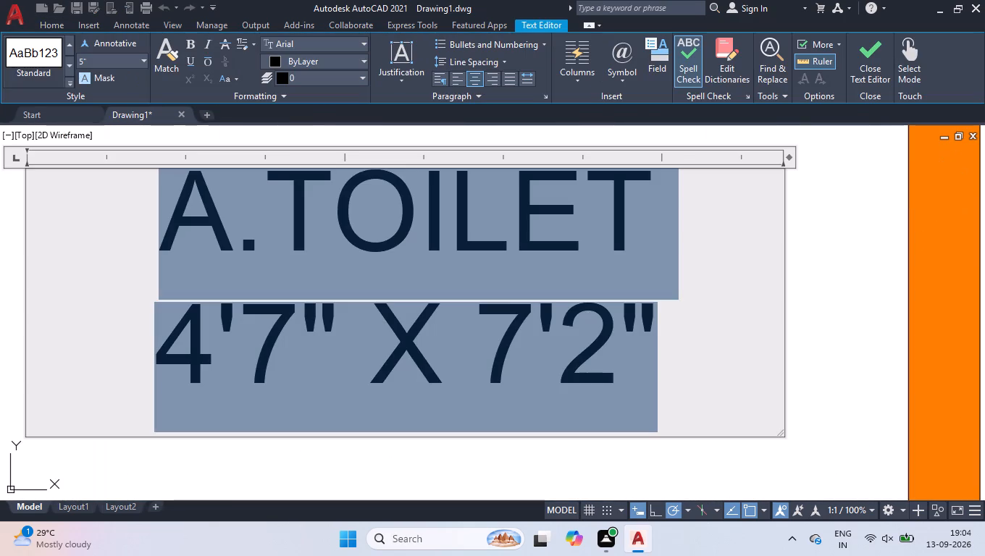
click(416, 319)
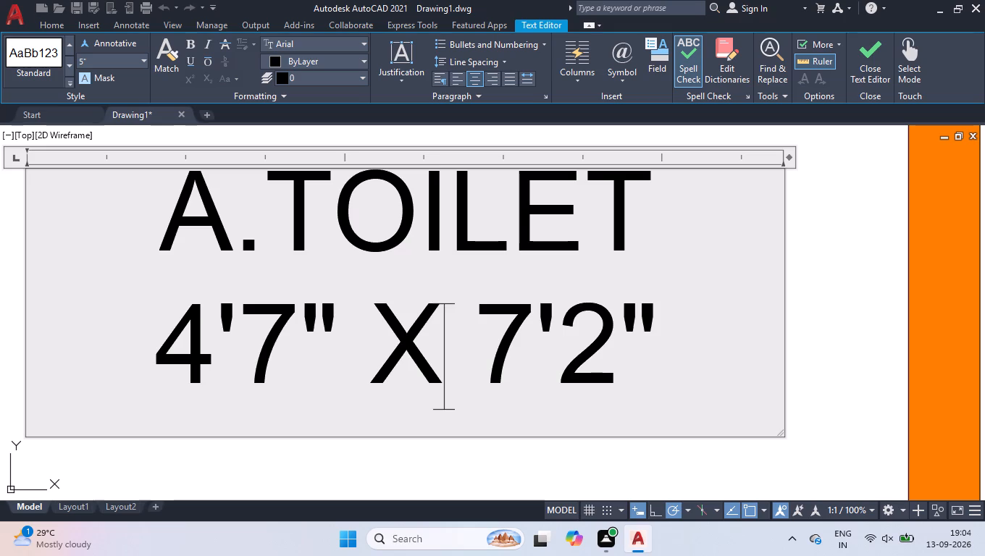
drag(611, 347, 504, 335)
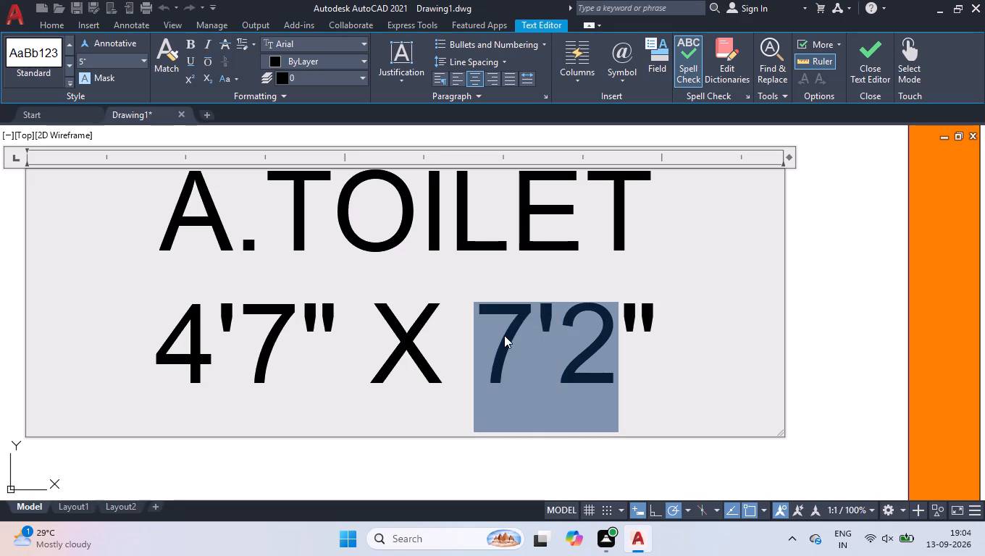
text(8'0)
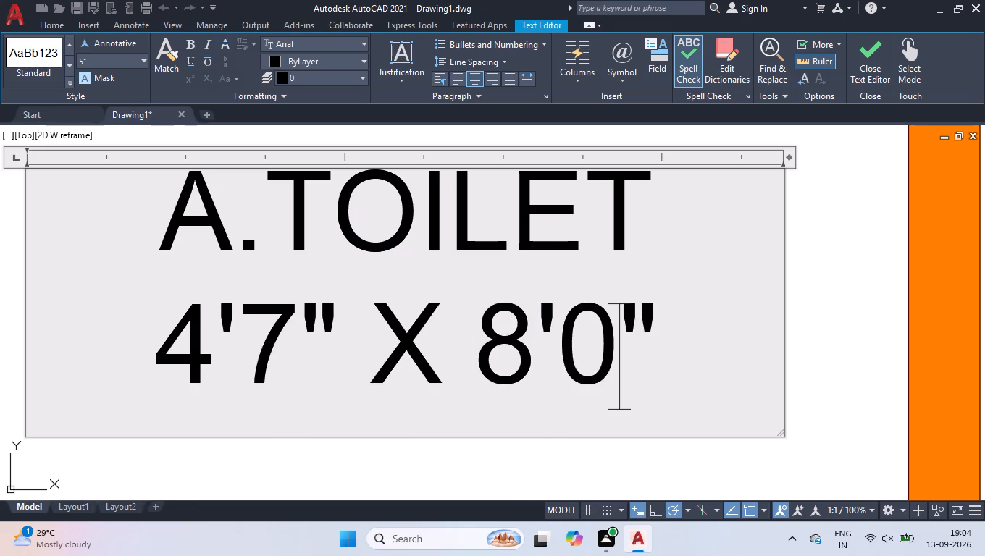
drag(263, 358, 231, 348)
drag(288, 349, 191, 335)
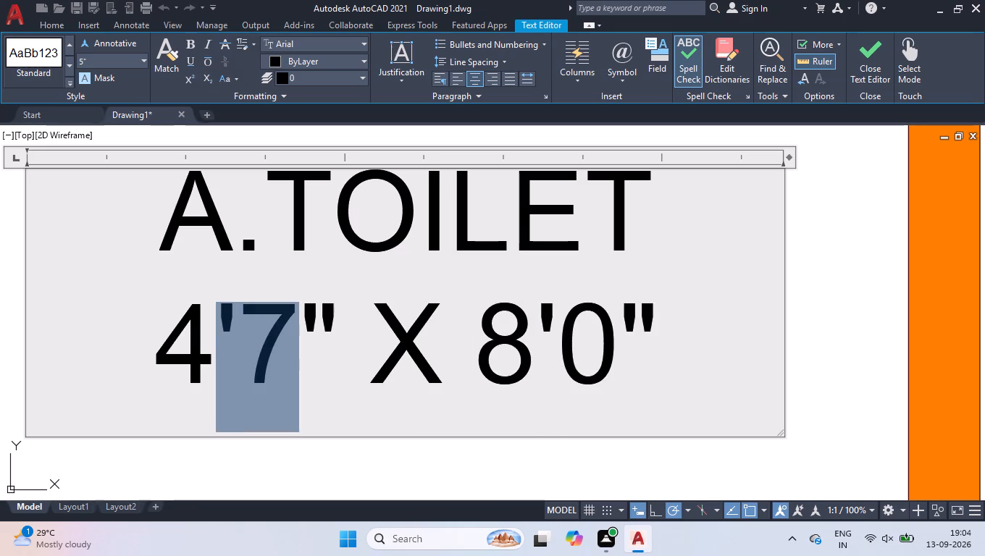
drag(191, 335, 177, 335)
text(5'0)
scroll(239, 389, down, 4)
click(311, 435)
Change the lower bedroom's label to "BEDROOM" with "10'3" X 13'6"" on the second line.
scroll(311, 435, down, 1)
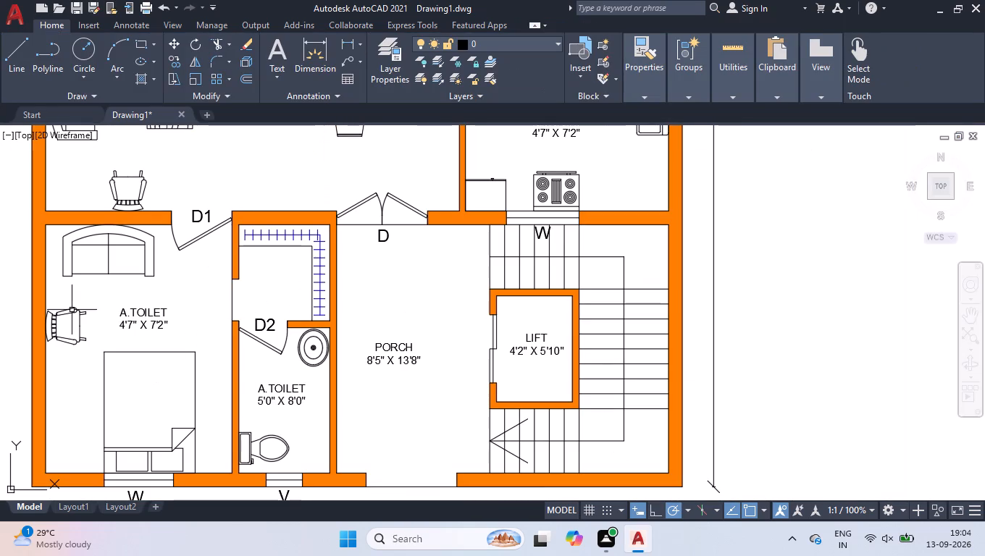
scroll(61, 303, up, 3)
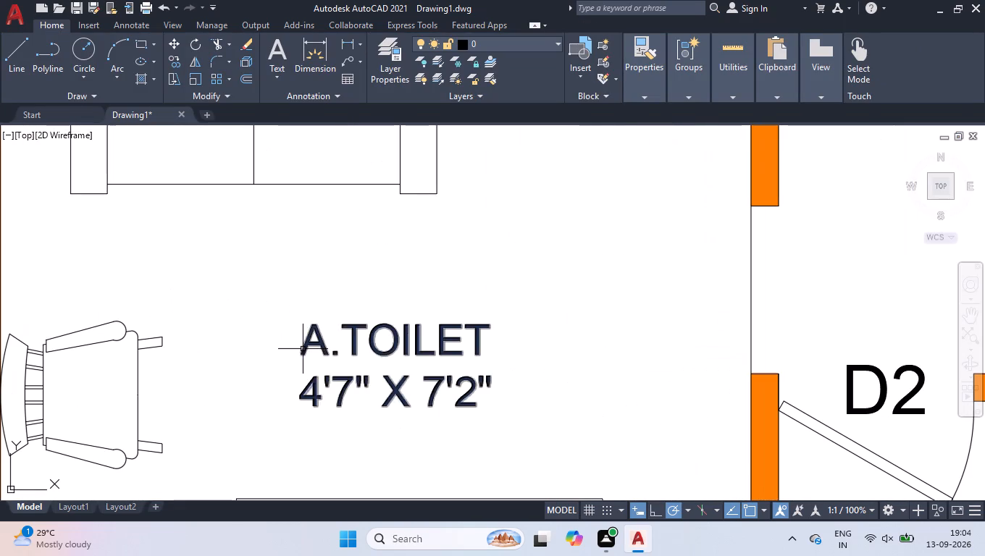
double_click(304, 350)
key(ctrl+a)
text(BEDROOM)
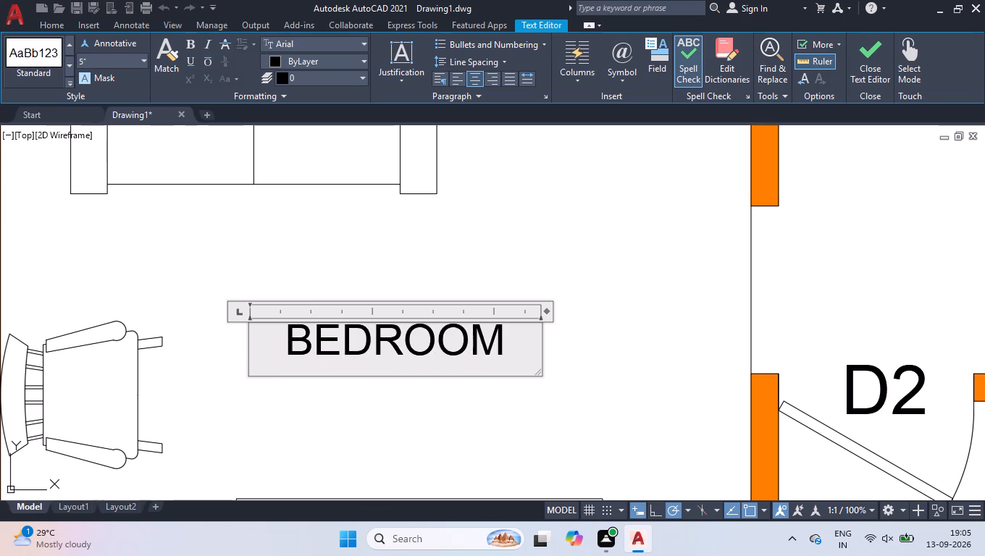
key(Return)
text(10'3" X)
key(space)
text(13'6")
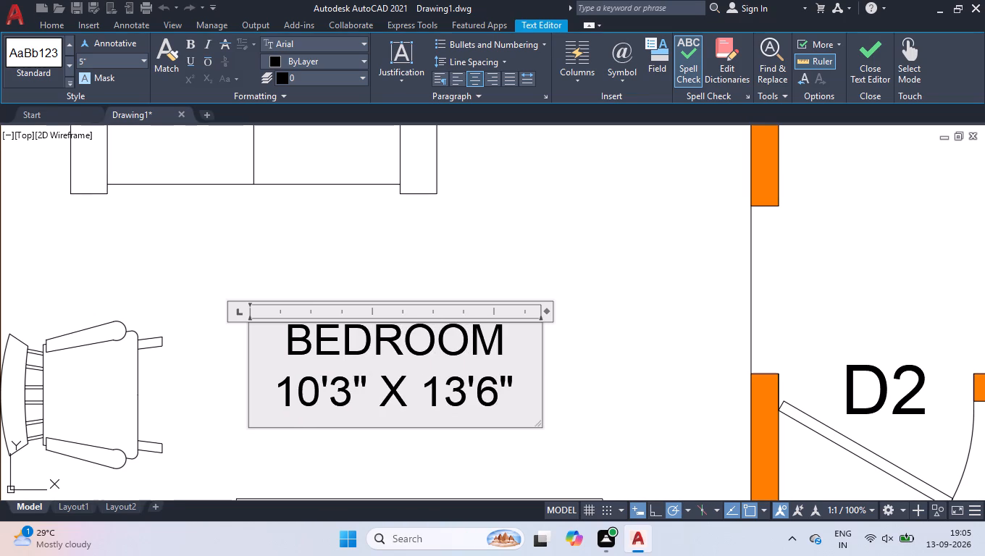
click(343, 270)
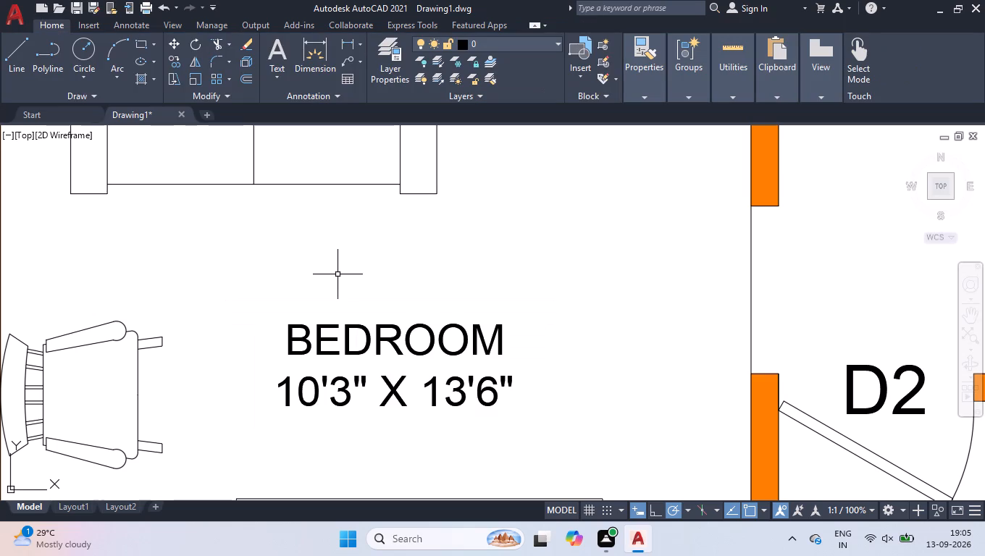
Change the label in the room with the stove and double sink to "KITCHEN" with "11'1" X 8'5"" on the second line.
scroll(346, 275, down, 1)
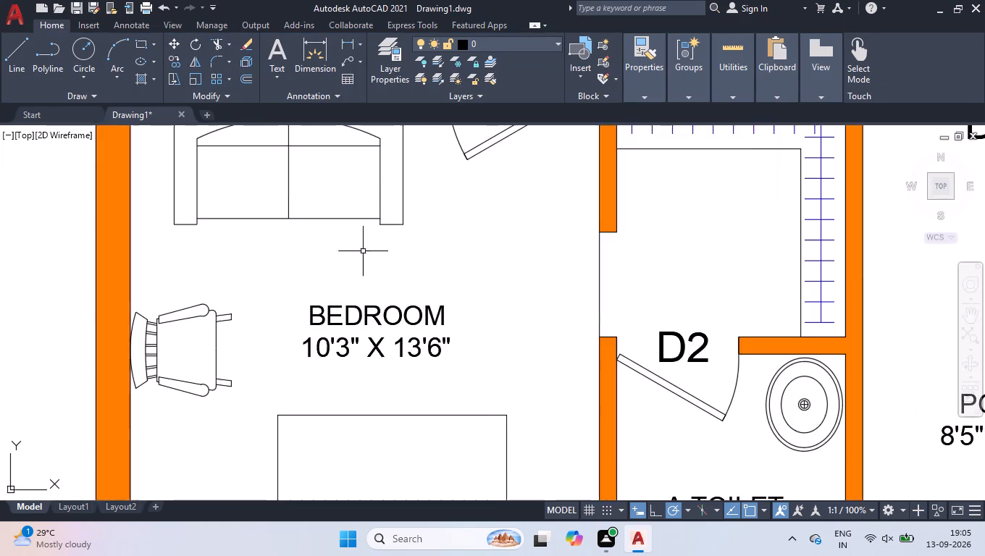
scroll(367, 261, down, 4)
scroll(509, 193, up, 2)
scroll(574, 249, up, 1)
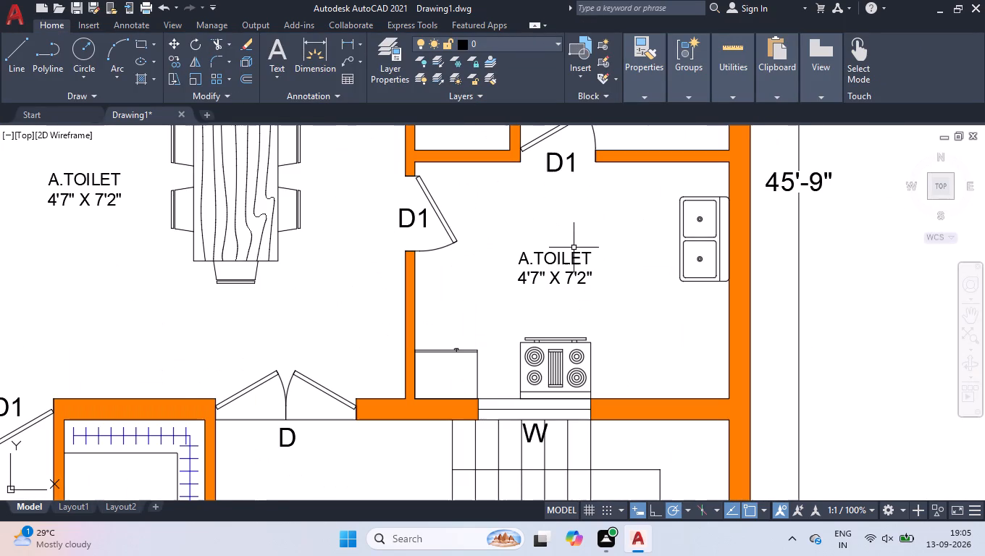
scroll(568, 261, up, 2)
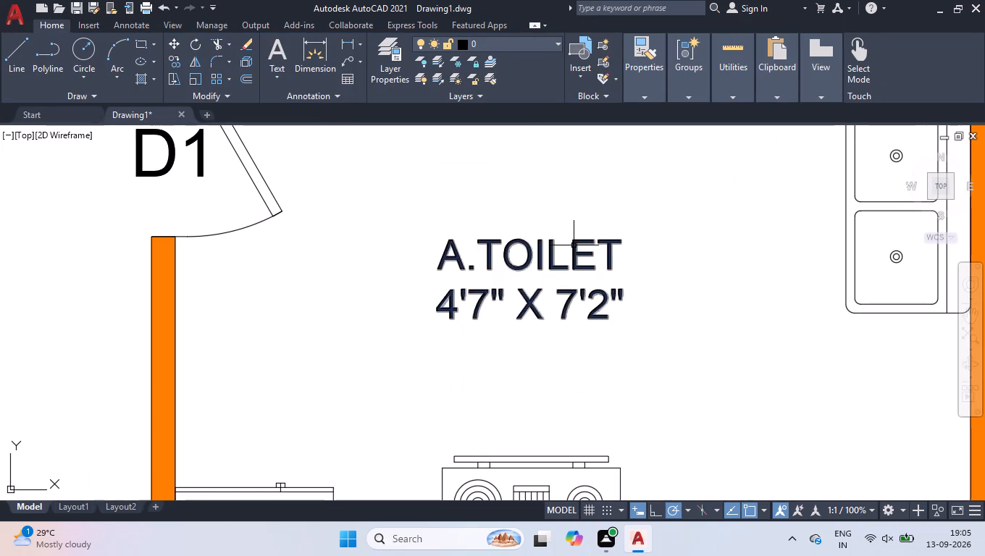
double_click(574, 245)
key(ctrl+a)
text(KITCHEN)
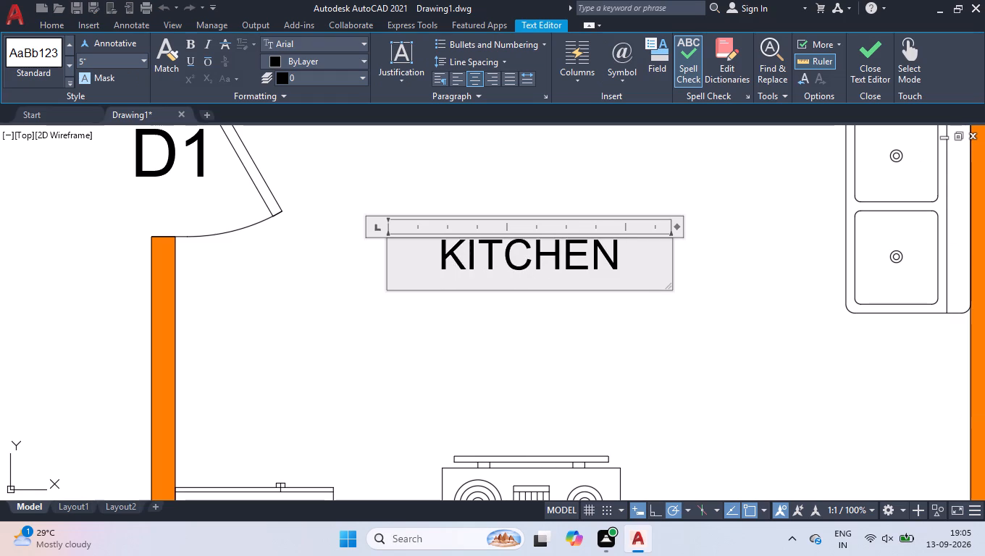
key(Return)
text(11'1" X 8'5")
click(495, 403)
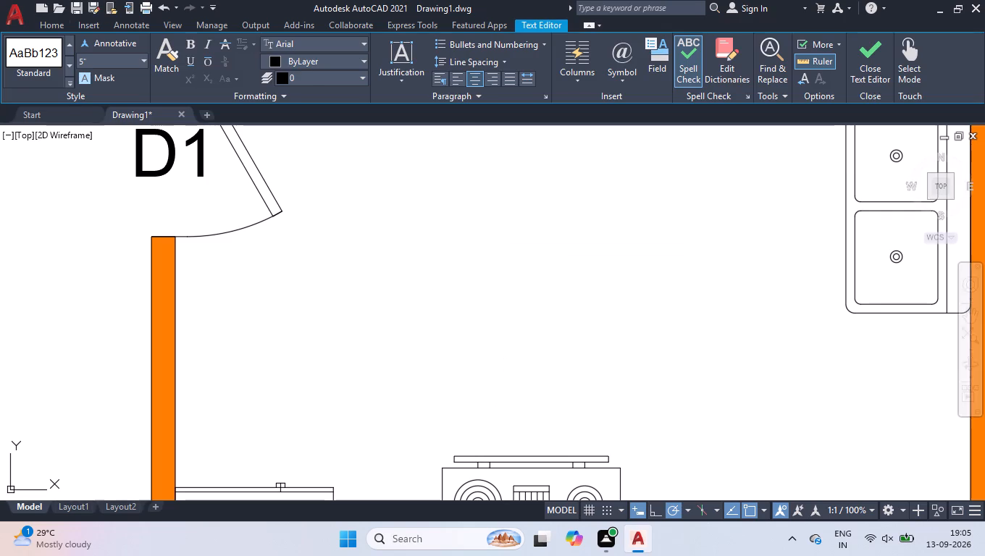
Replace the label between the coffee table and the dining table with the single line "DINING".
scroll(498, 408, down, 3)
scroll(177, 322, up, 2)
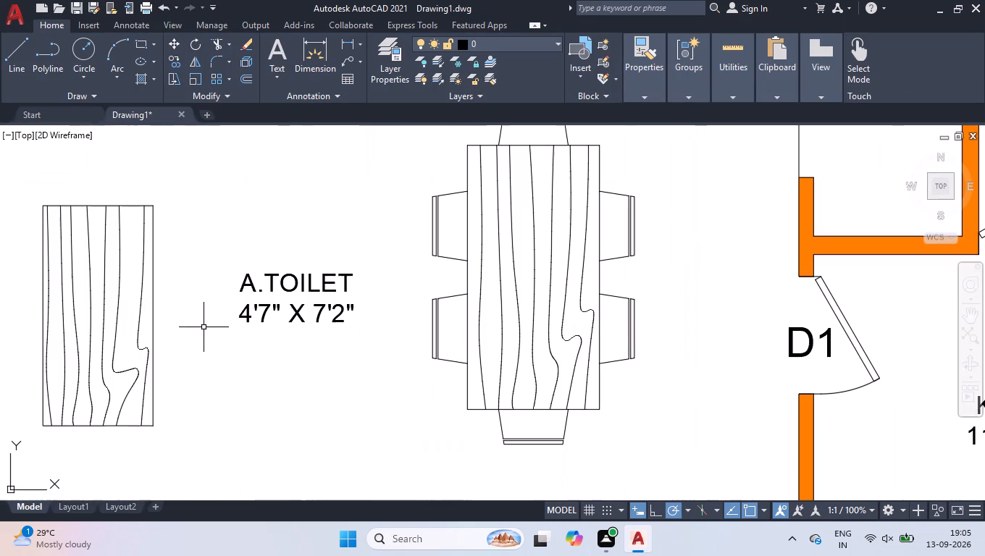
double_click(269, 308)
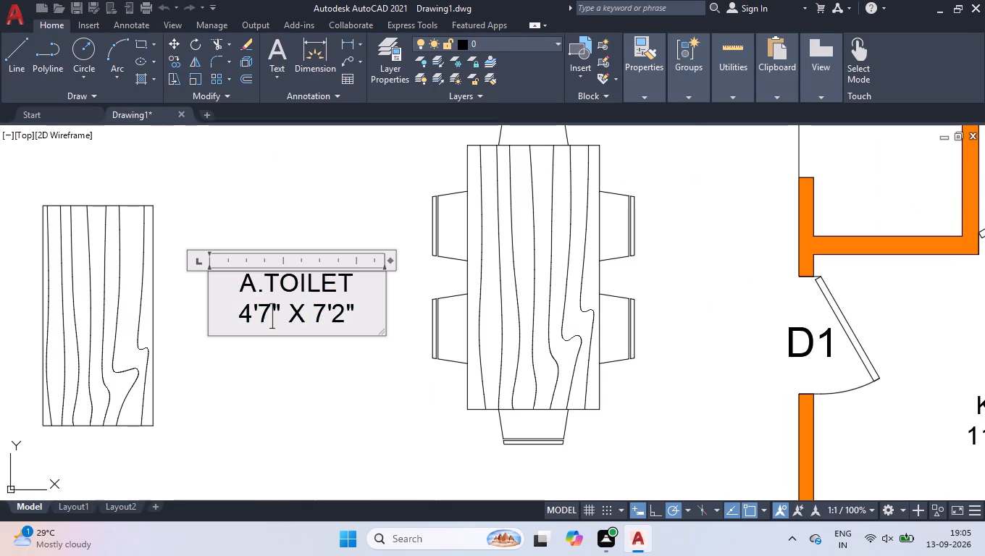
key(ctrl+a)
text(DINING)
click(238, 308)
Change the upper-right bedroom's label to "BEDROOM" with "14'6" X 14'8"" on the second line.
scroll(290, 398, down, 2)
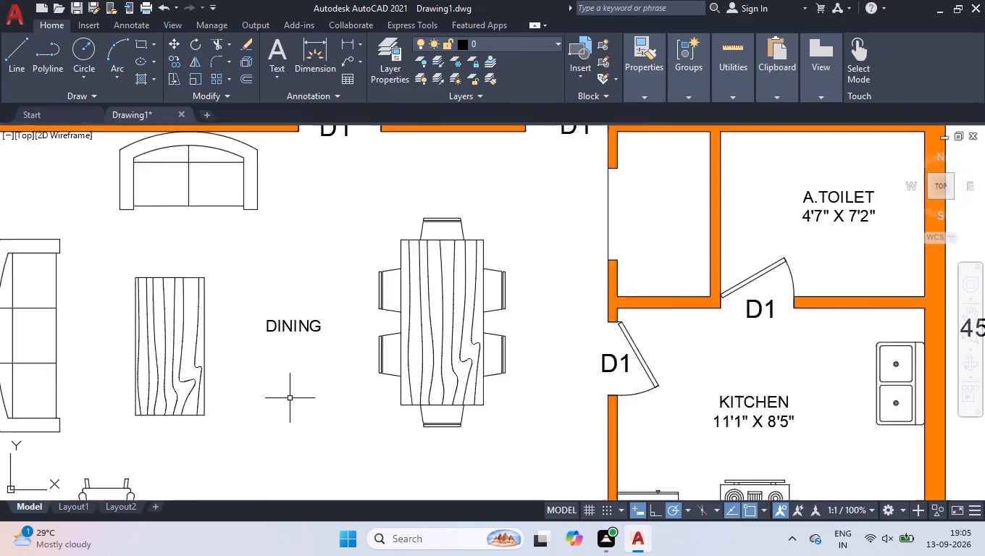
scroll(345, 366, down, 2)
scroll(432, 266, up, 4)
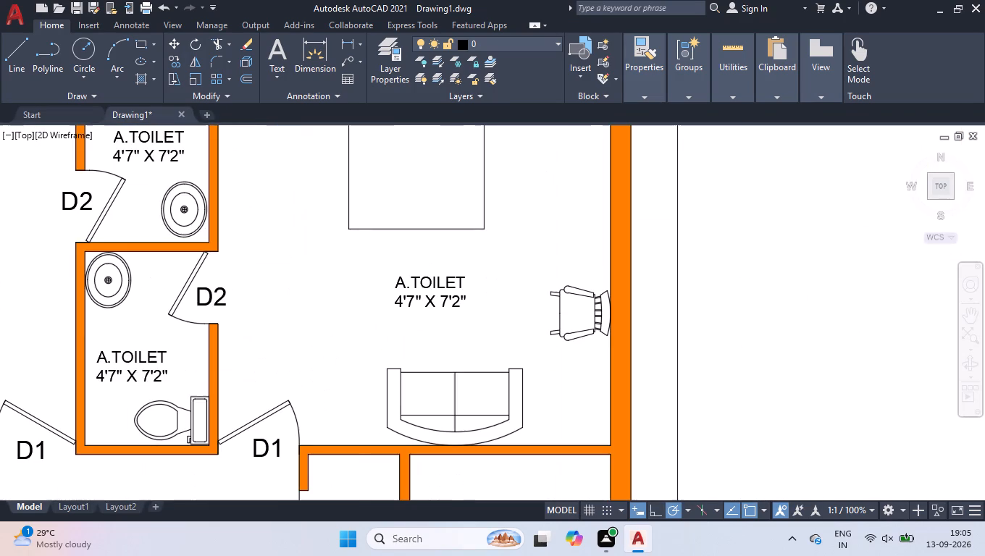
scroll(431, 294, up, 1)
double_click(432, 292)
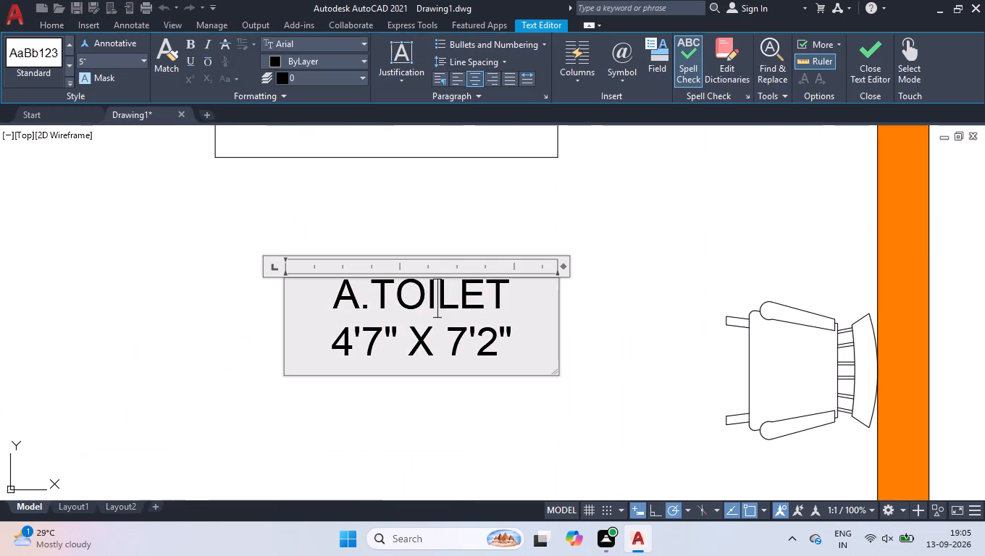
key(ctrl+a)
text(BEDROOM)
key(Return)
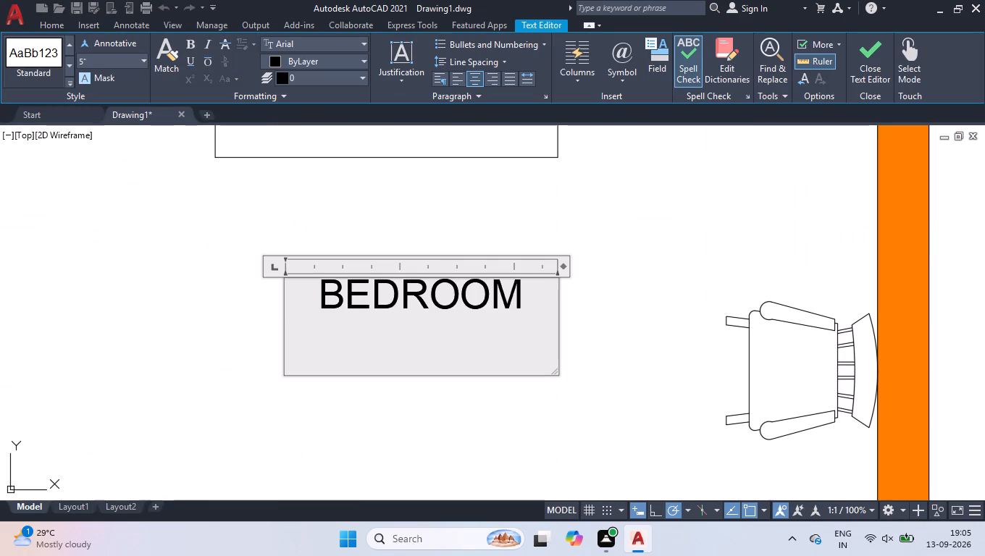
text(14'6" X 14)
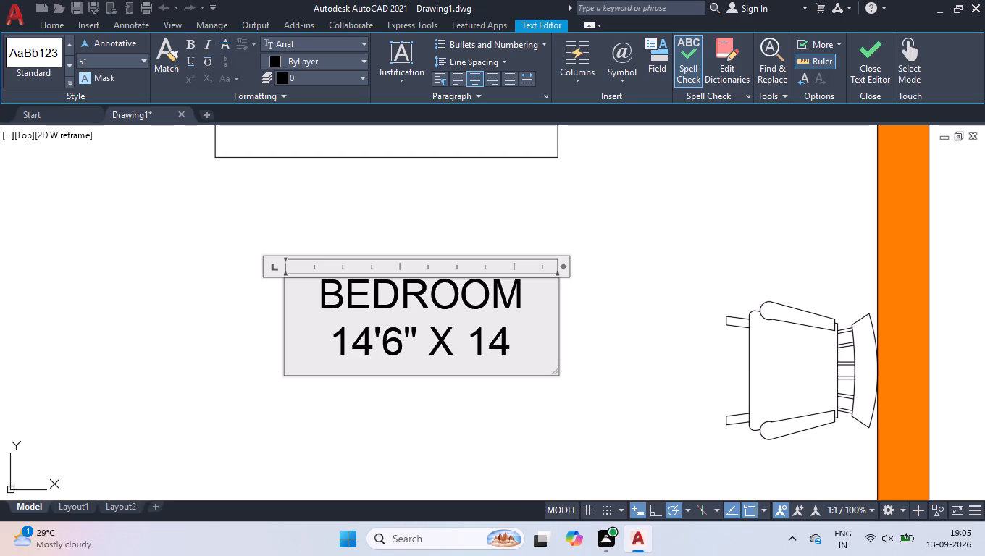
text('8")
click(408, 410)
Change the upper-left bedroom's label to "BEDROOM" with "14'6" X 14'8"" on the second line.
scroll(403, 408, down, 3)
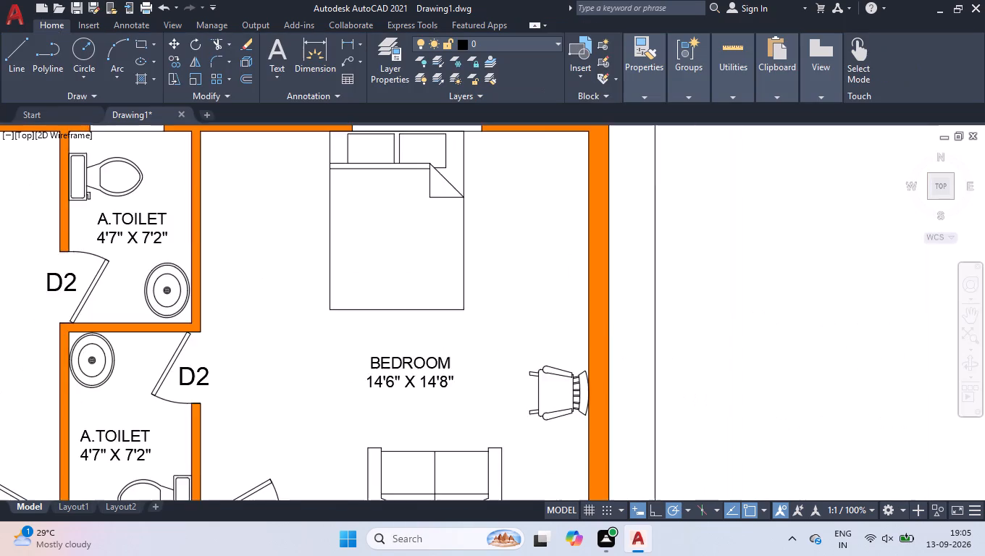
scroll(433, 395, down, 2)
scroll(341, 416, up, 4)
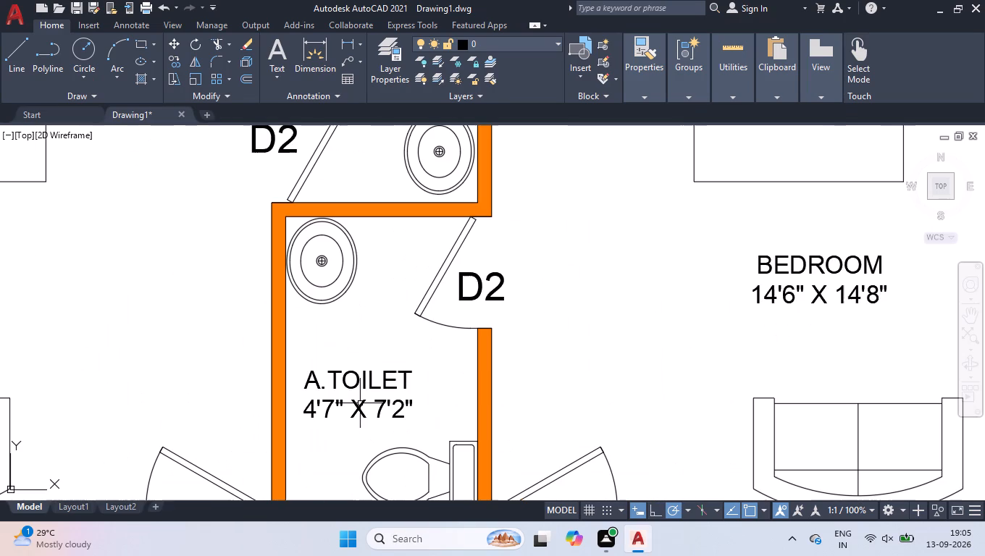
scroll(392, 398, down, 3)
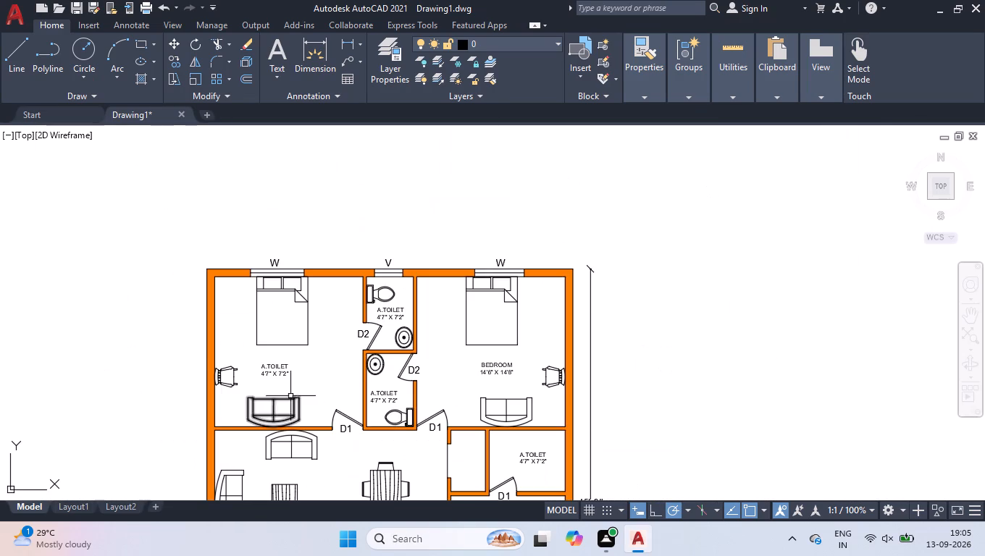
scroll(259, 392, up, 5)
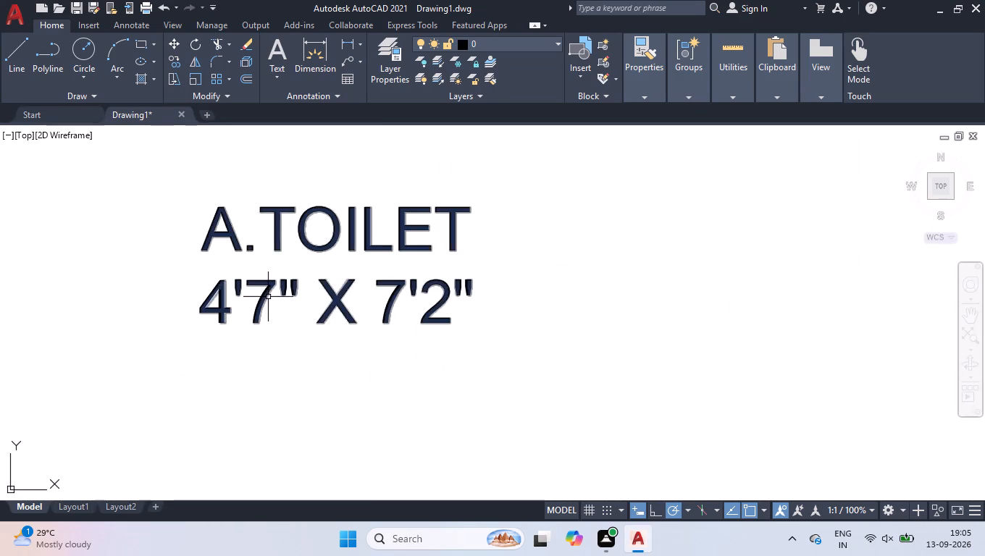
double_click(268, 296)
key(ctrl+a)
text(BEDROOM)
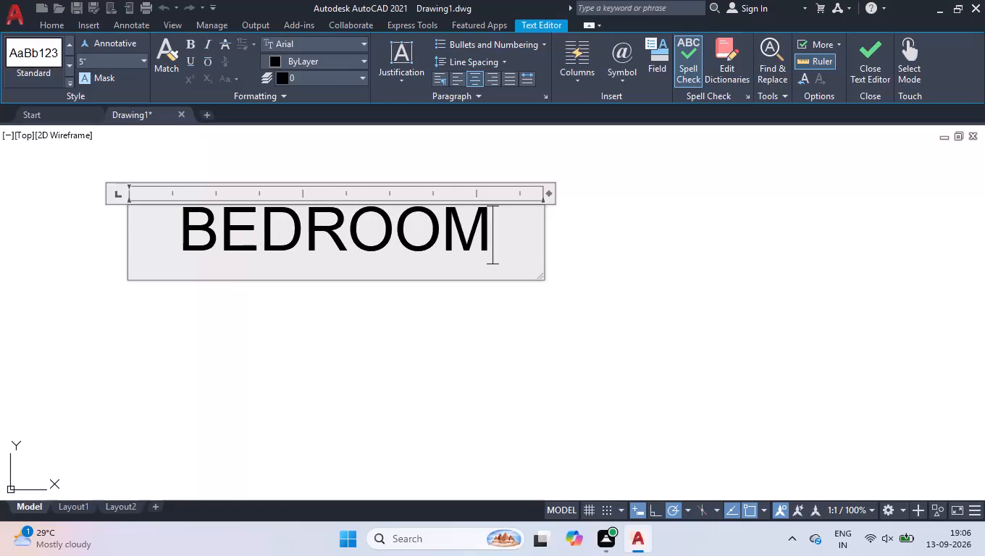
key(Return)
text(14'6" X 14'8")
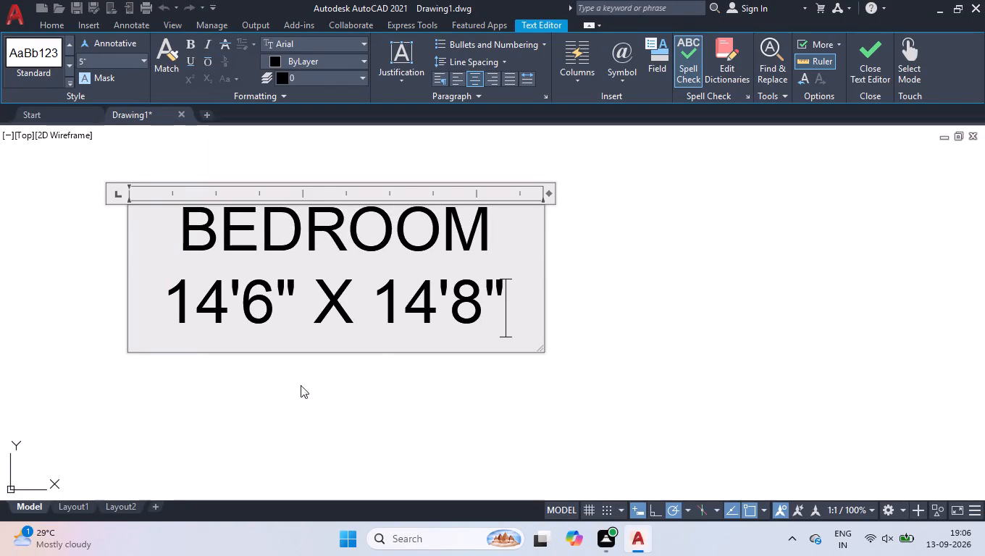
click(320, 421)
Set the text height of all labels inside the floor plan to 6", excluding the W and V labels outside the outer walls.
scroll(320, 421, down, 3)
scroll(398, 368, down, 2)
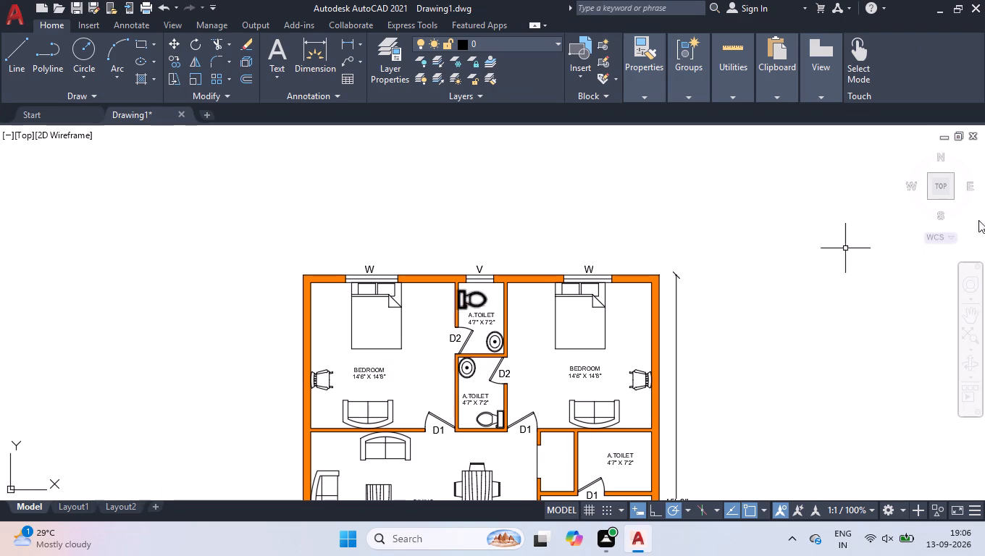
click(947, 188)
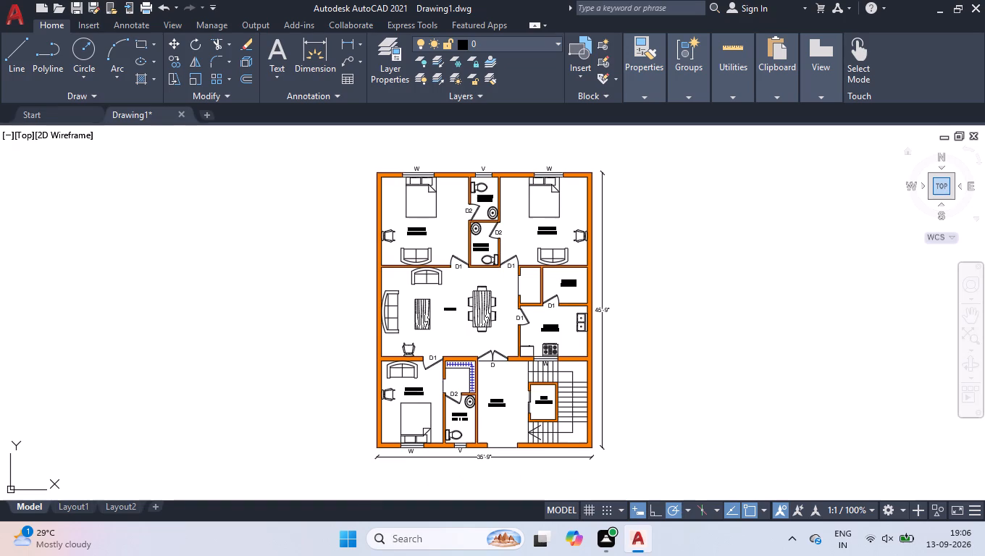
click(491, 405)
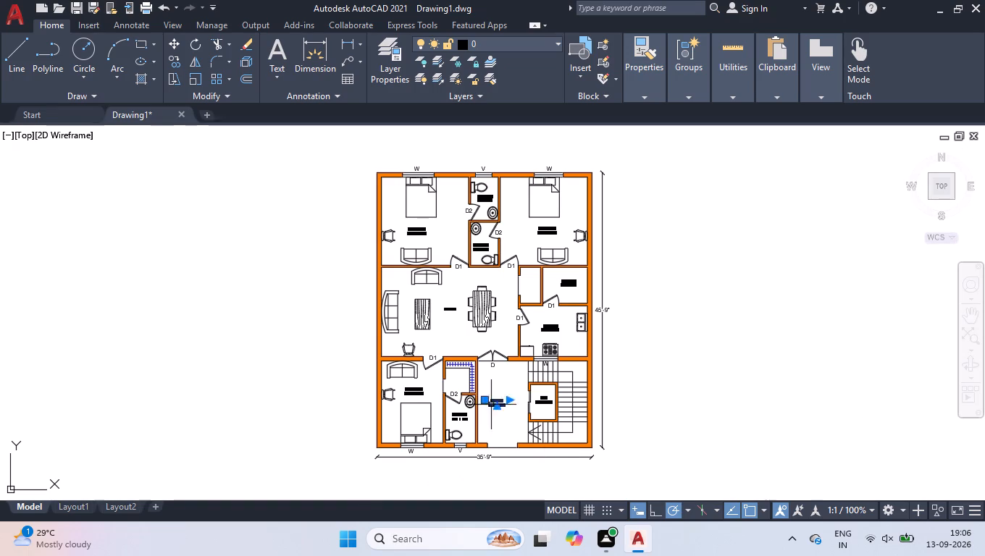
right_click(521, 356)
click(582, 394)
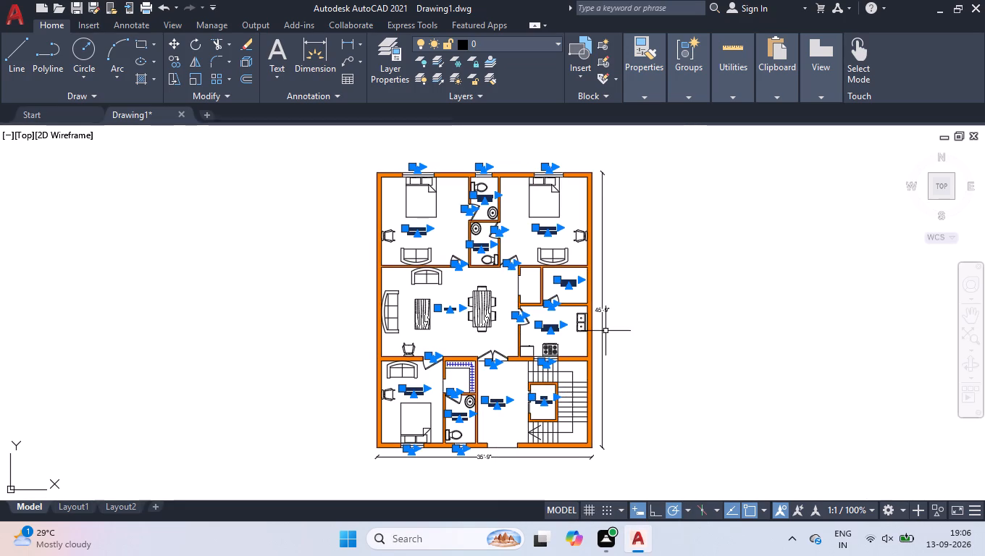
scroll(515, 136, up, 2)
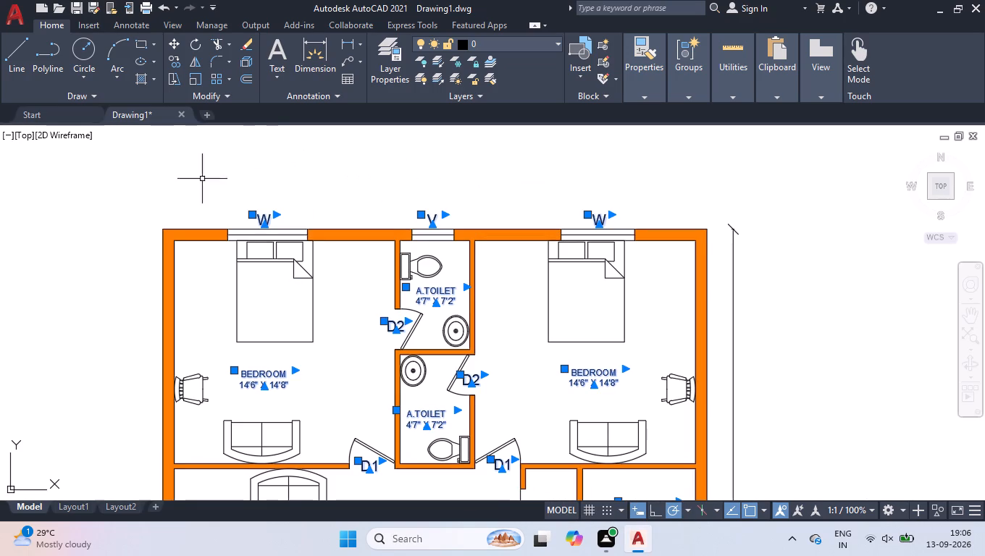
shift+click(189, 184)
click(659, 222)
shift+click(650, 194)
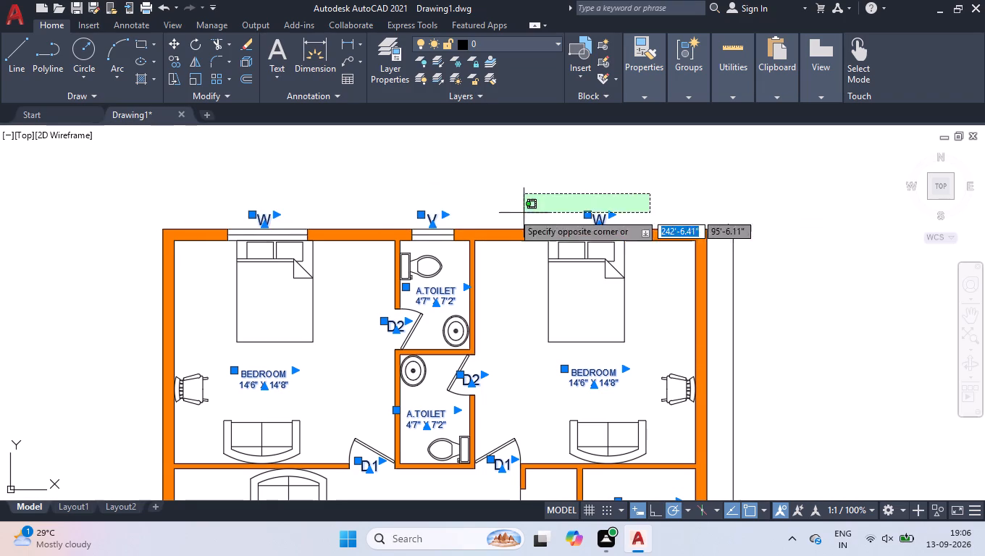
shift+click(230, 220)
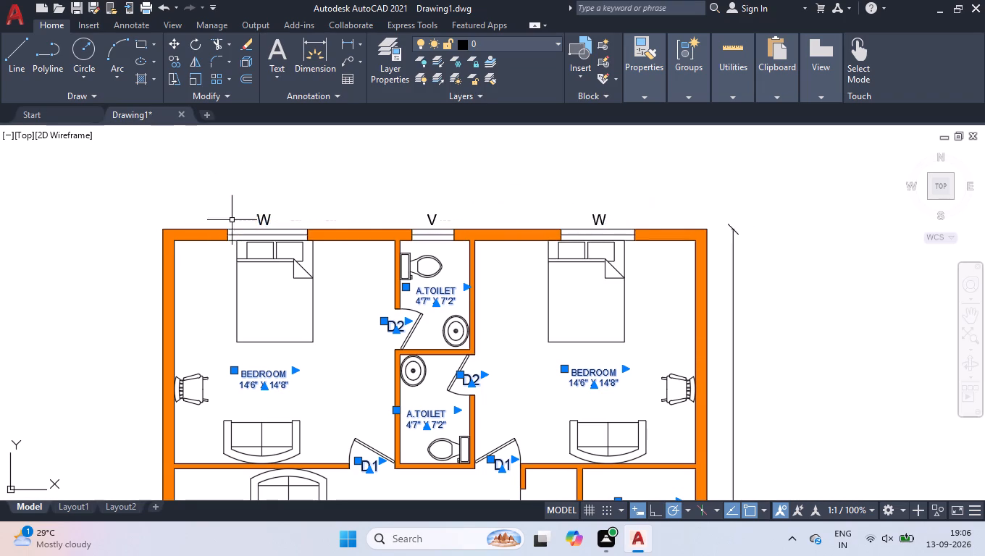
scroll(330, 156, down, 2)
scroll(313, 472, up, 5)
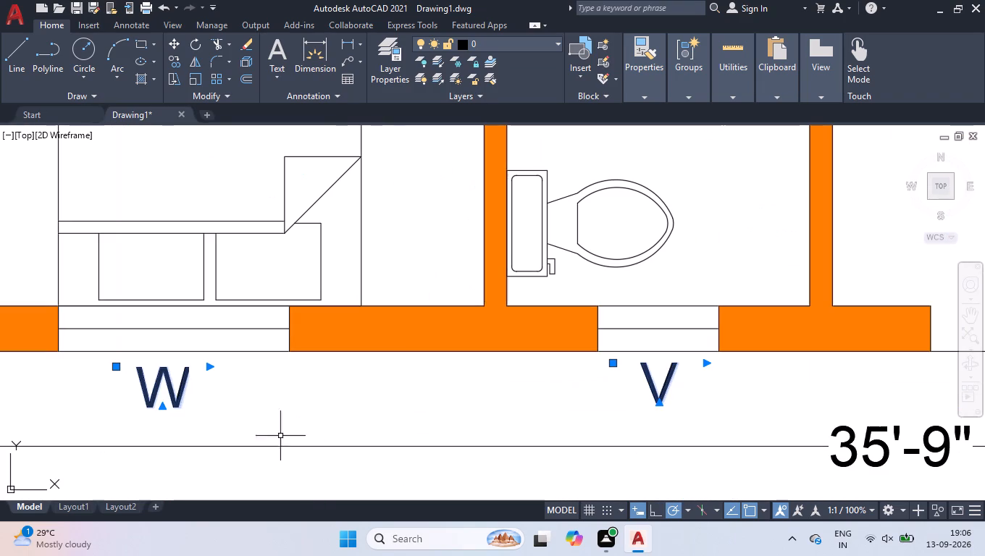
shift+click(182, 395)
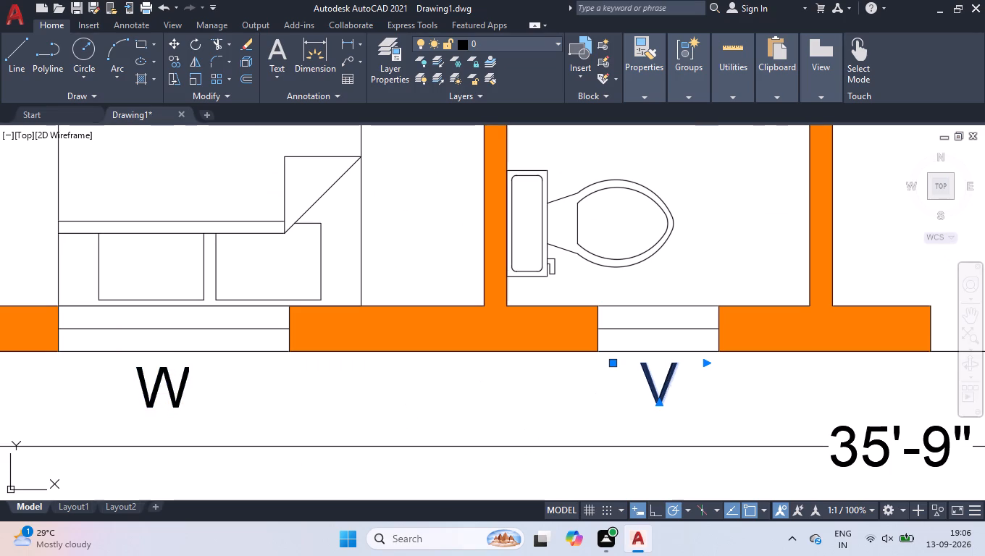
shift+click(667, 384)
scroll(574, 424, down, 5)
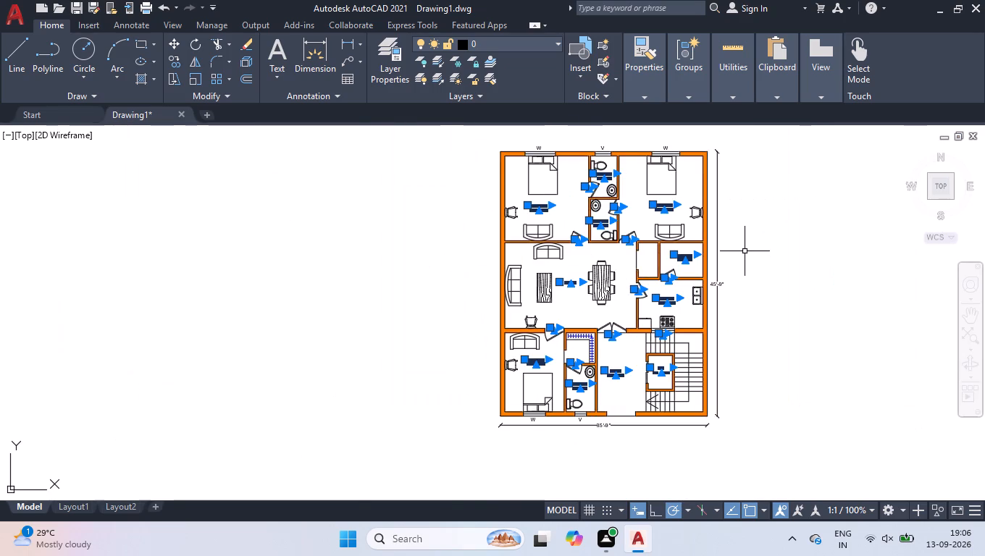
scroll(745, 251, up, 1)
scroll(745, 251, down, 2)
scroll(756, 221, up, 1)
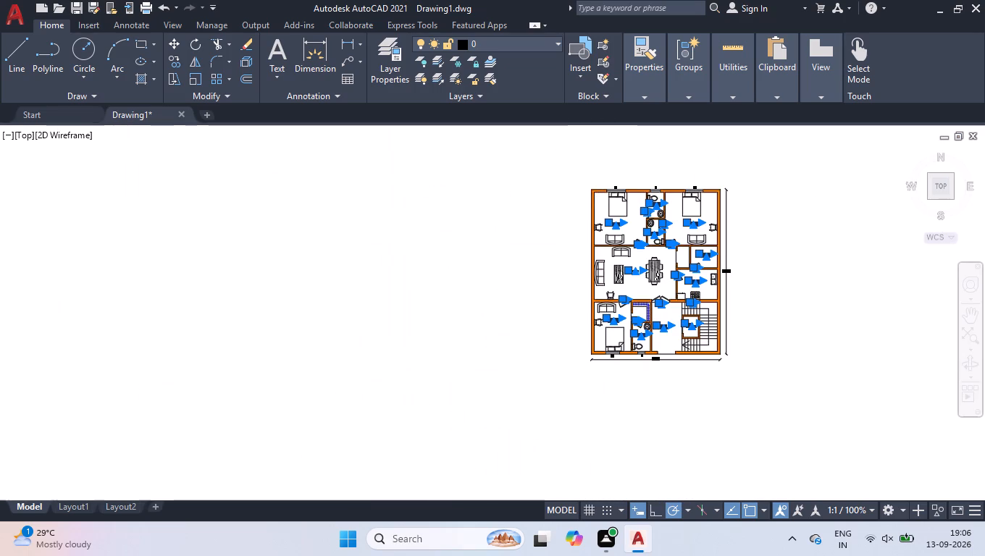
key(ctrl+1)
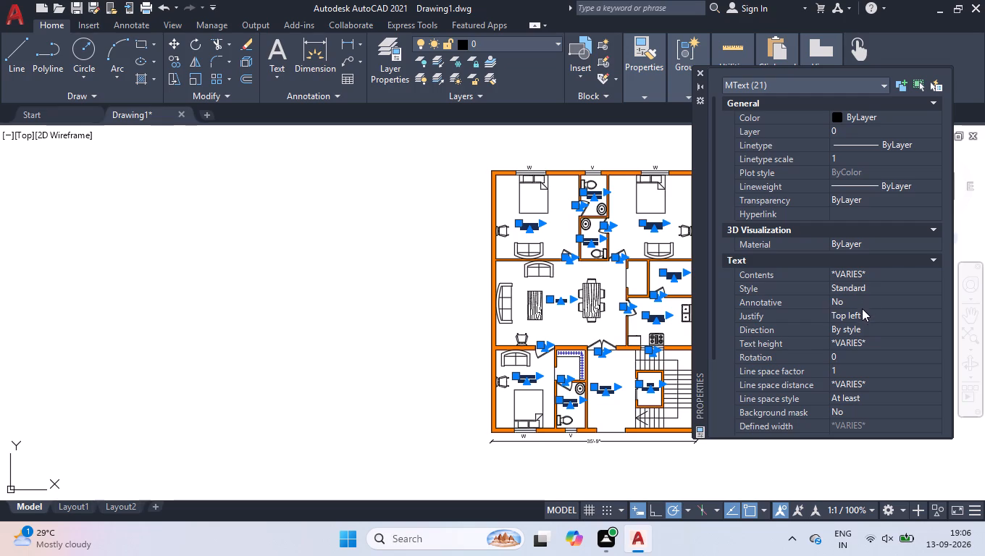
click(862, 342)
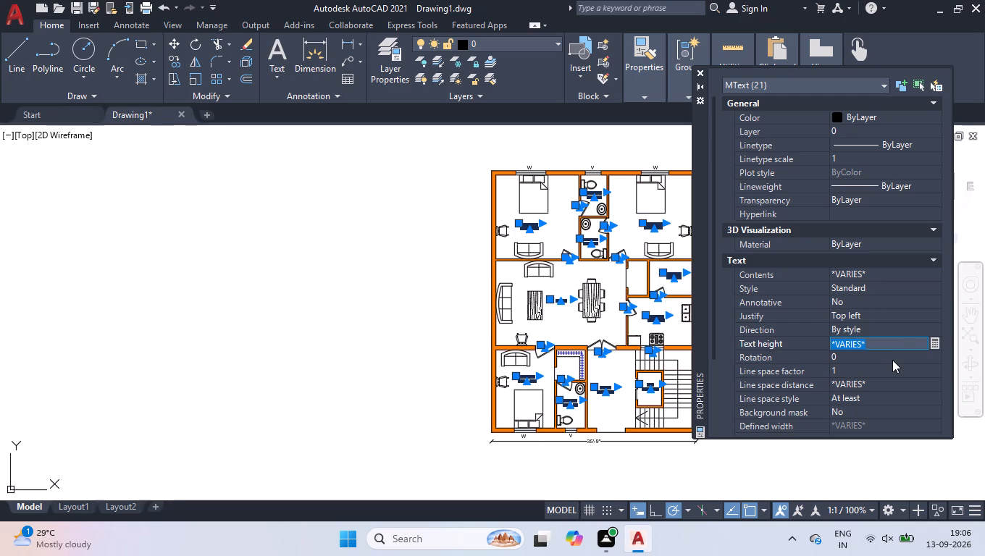
key(6)
key(Return)
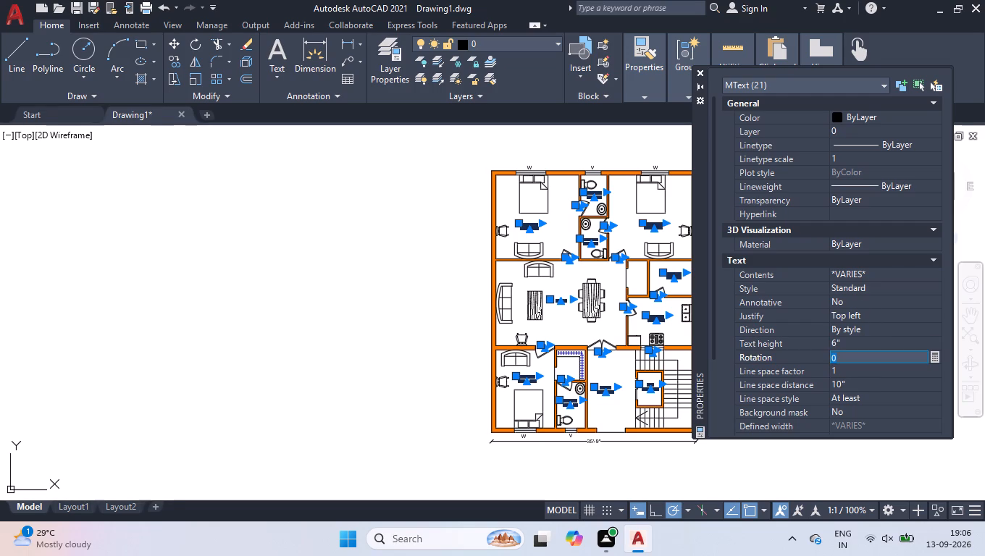
click(698, 75)
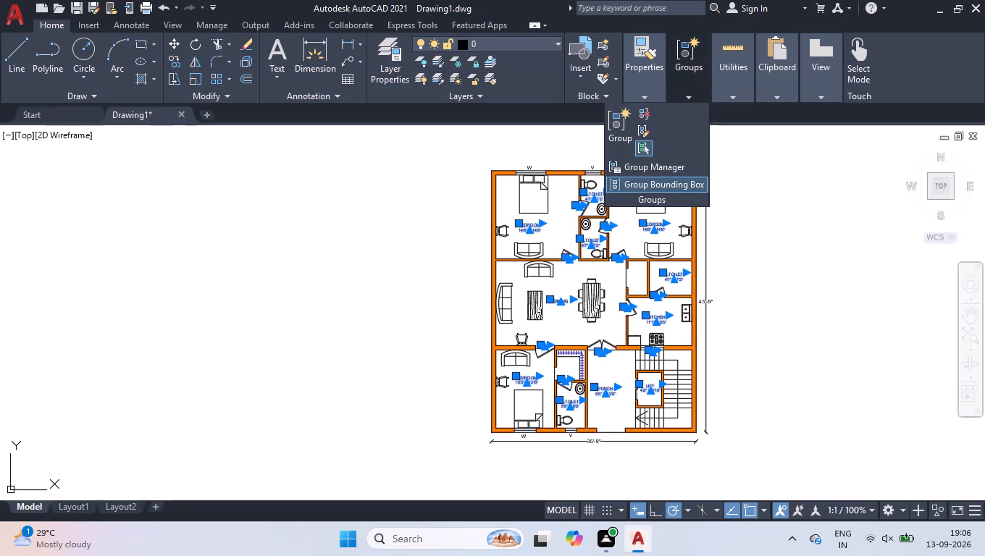
scroll(592, 182, up, 3)
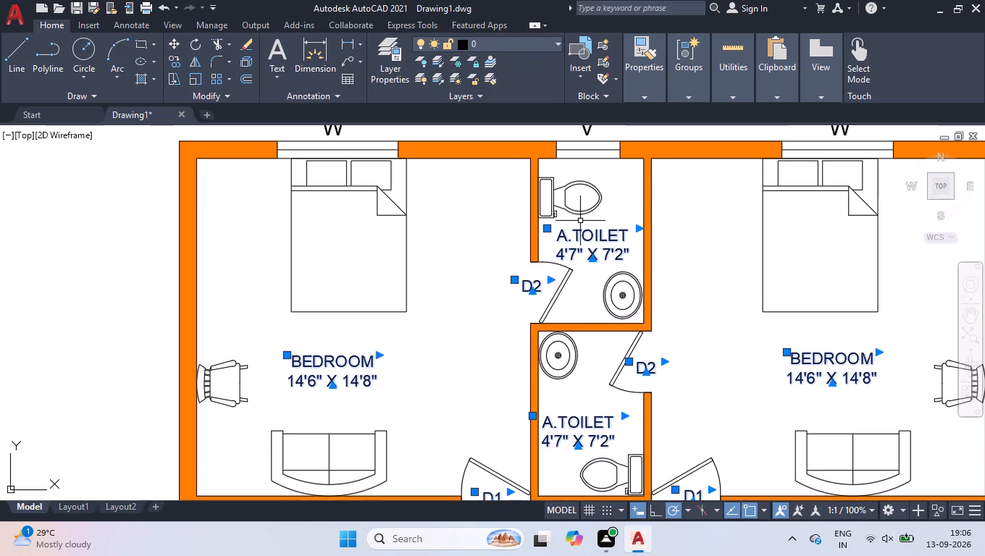
scroll(571, 216, down, 4)
scroll(577, 217, up, 2)
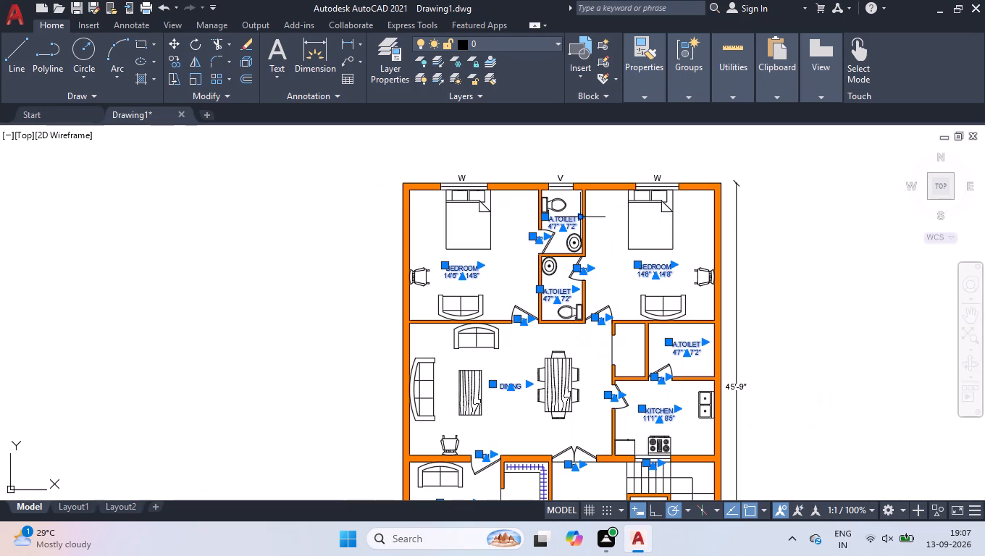
scroll(580, 218, down, 1)
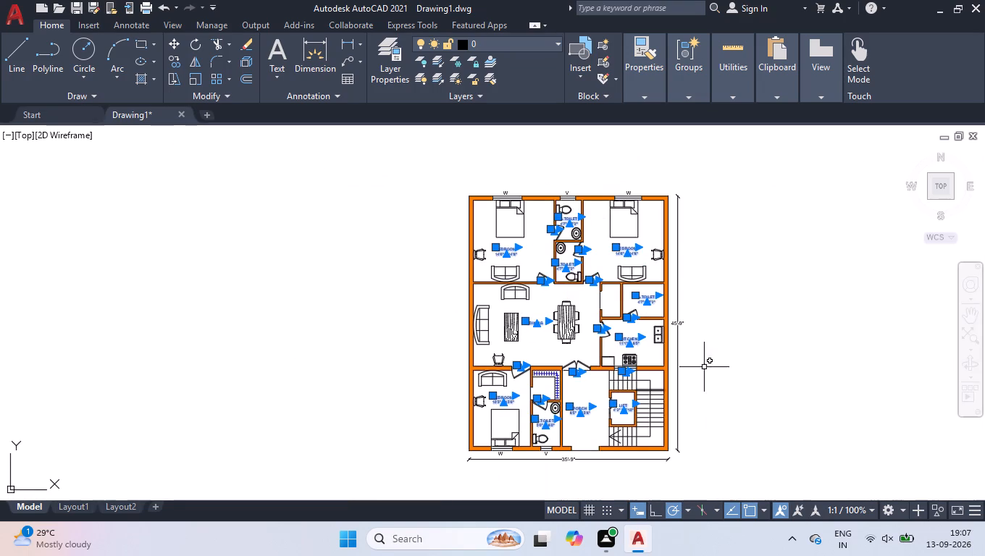
right_click(814, 253)
click(830, 410)
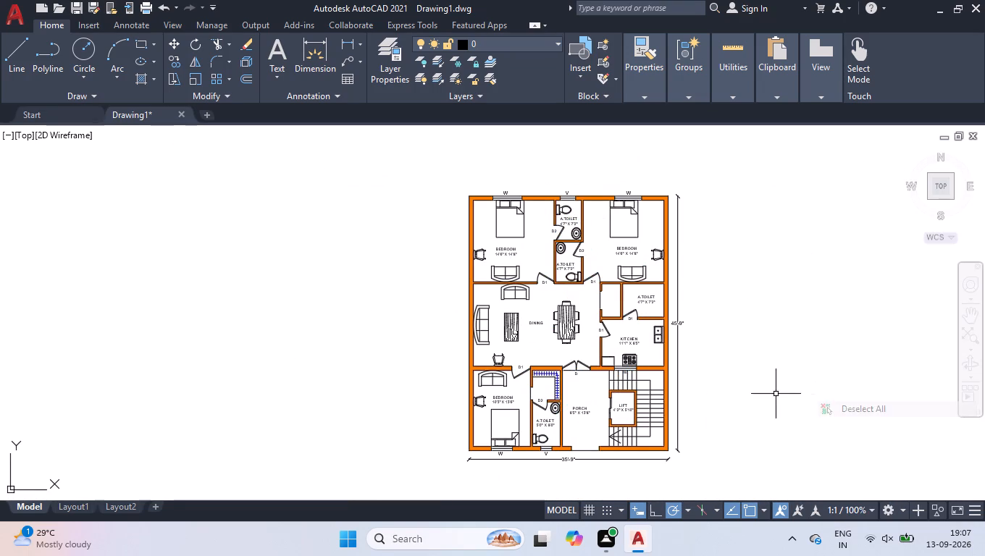
Move the A.TOILET label in the lower of the two toilets between the upper bedrooms horizontally, centring it between the side walls.
click(936, 186)
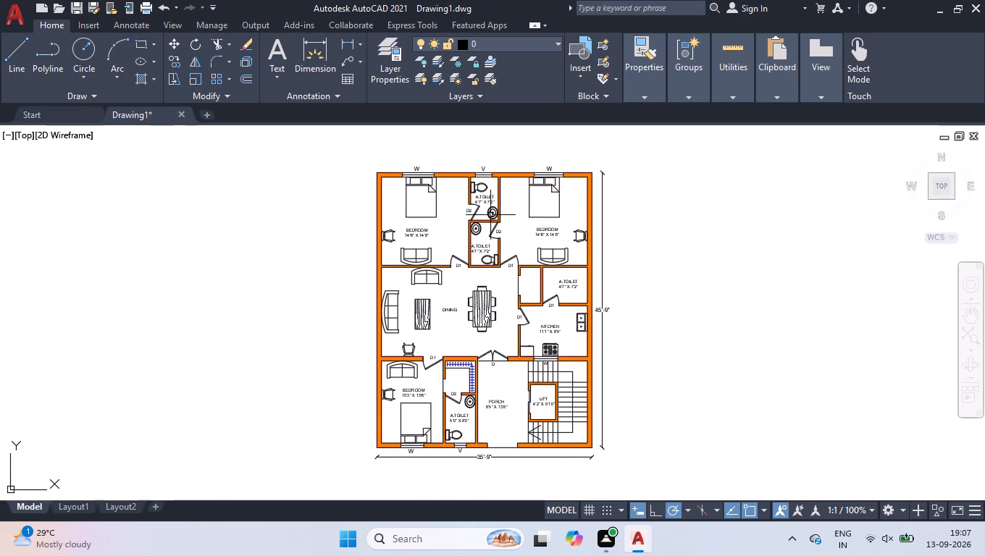
scroll(490, 215, up, 2)
scroll(479, 280, up, 2)
click(478, 292)
click(455, 327)
scroll(416, 326, up, 1)
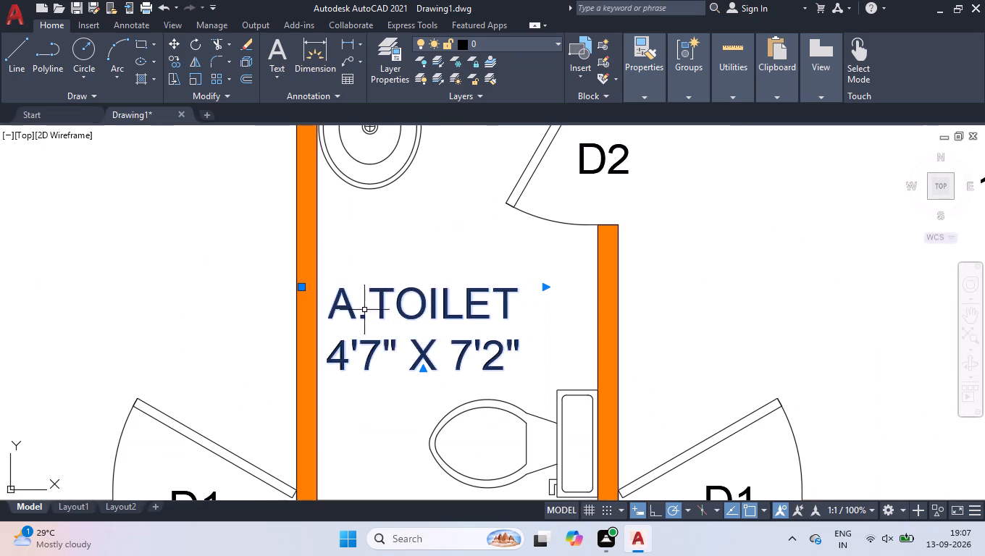
click(301, 285)
click(338, 285)
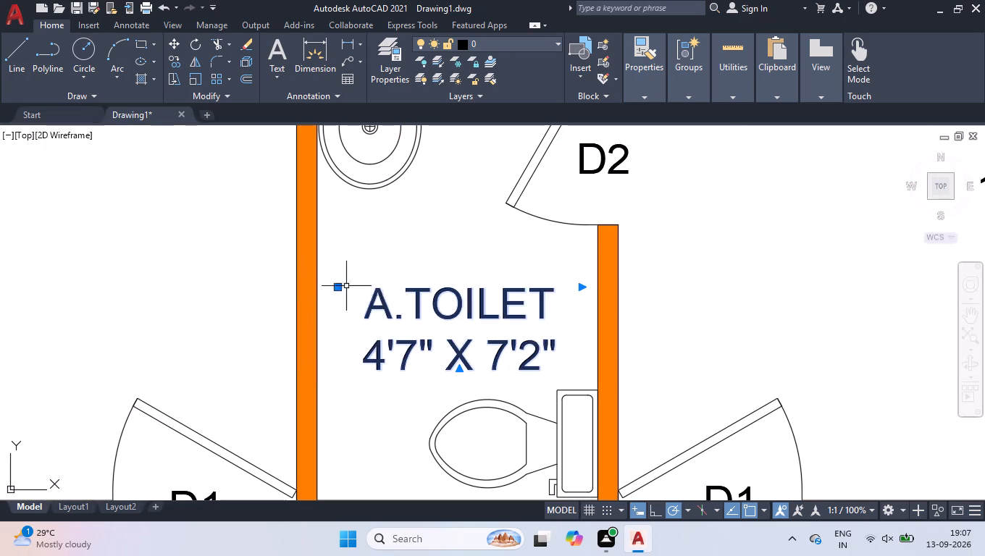
right_click(718, 287)
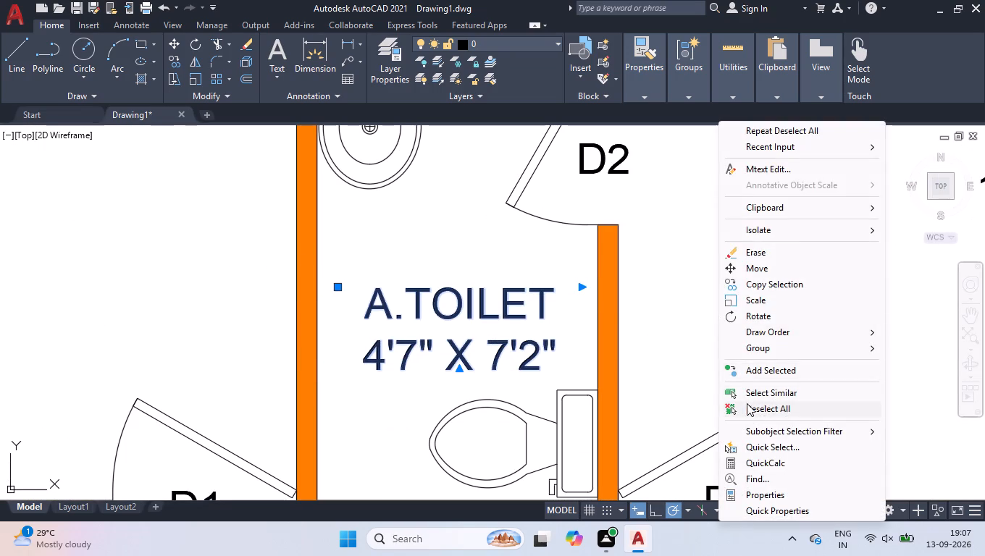
click(747, 403)
scroll(605, 267, down, 1)
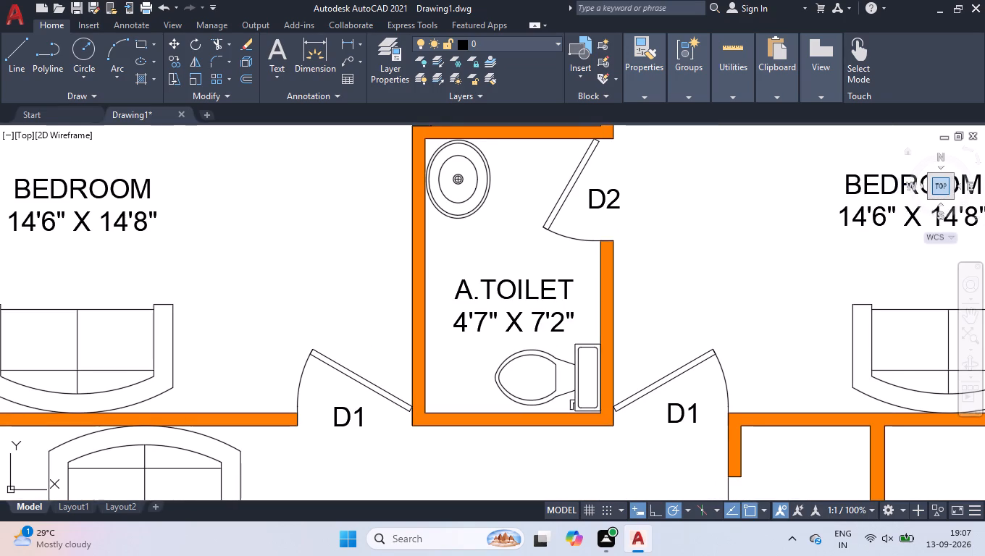
Measure the swing radius of the D2 door in the lower central toilet using a temporary radius dimension, and delete that dimension.
click(935, 186)
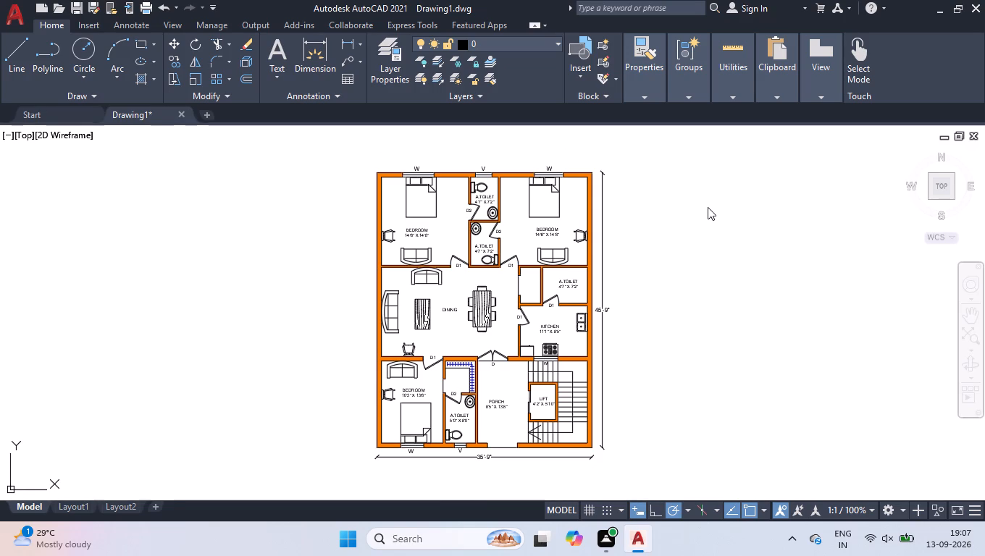
scroll(490, 249, up, 3)
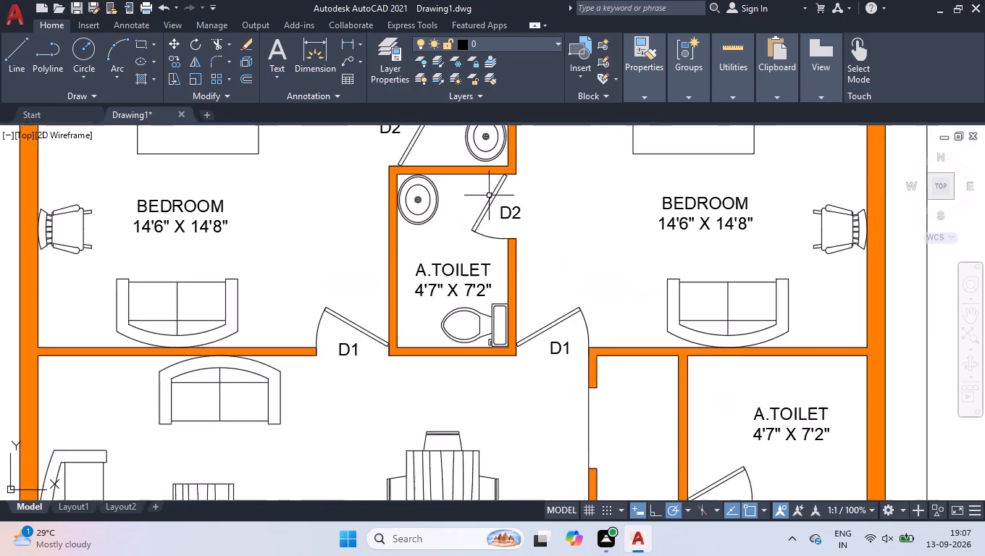
scroll(489, 195, up, 4)
scroll(489, 203, down, 1)
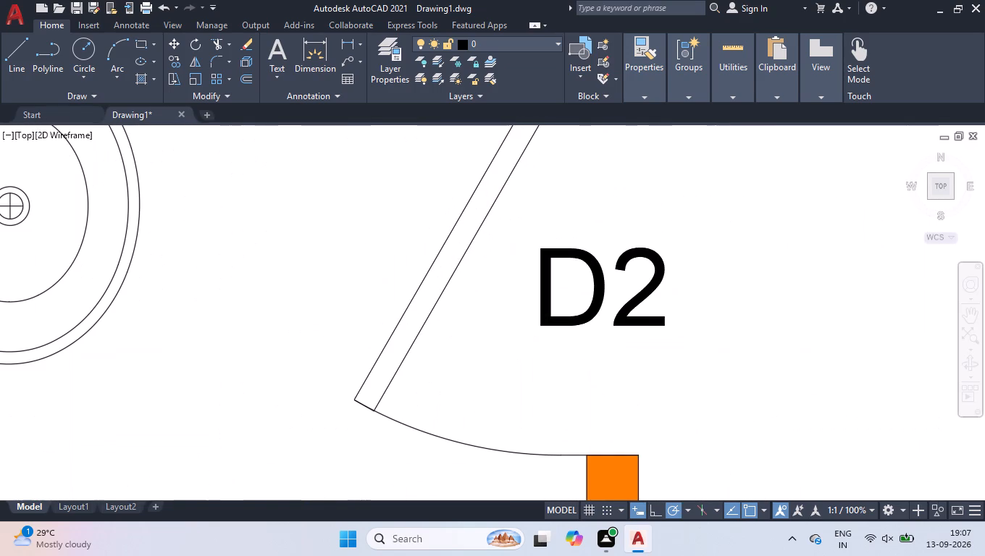
text(DRA)
key(Return)
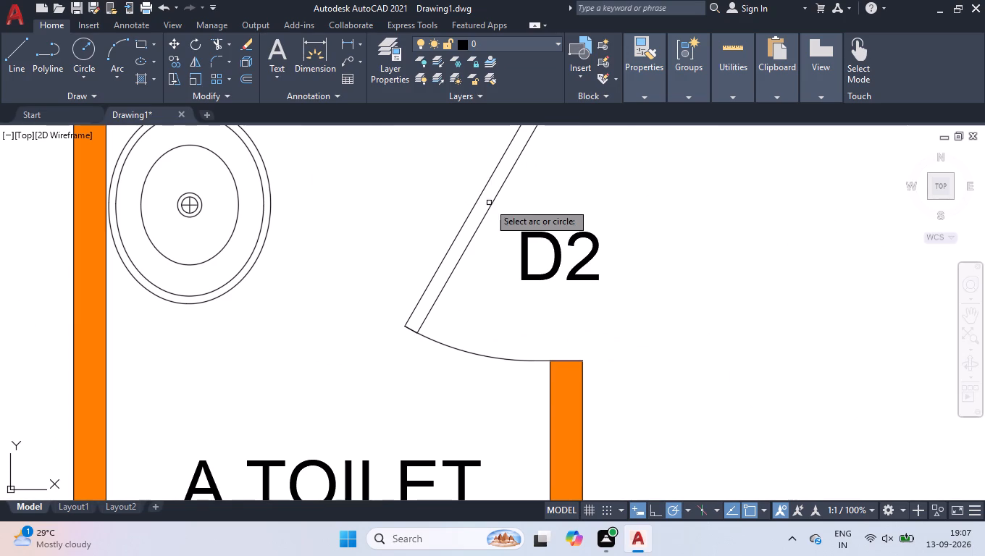
click(516, 361)
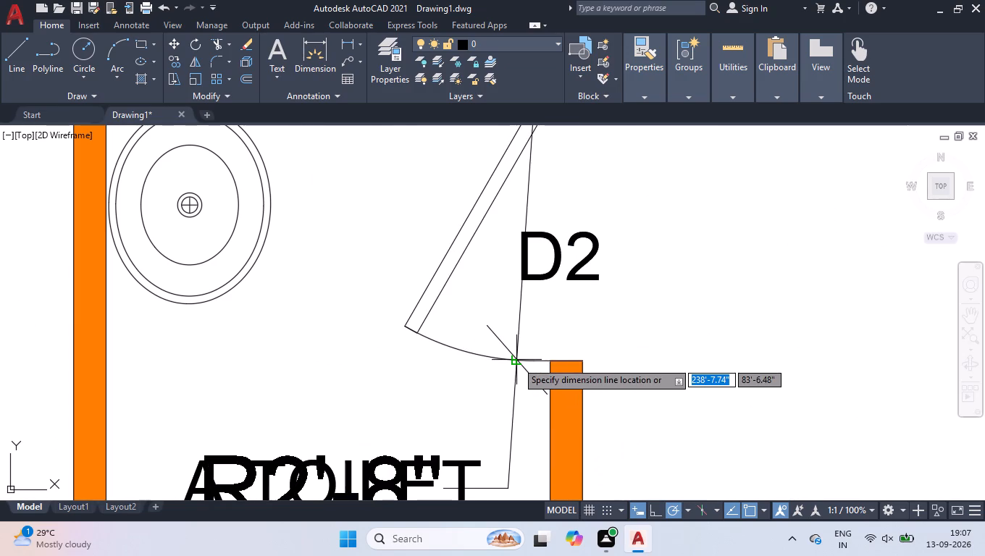
scroll(516, 361, down, 3)
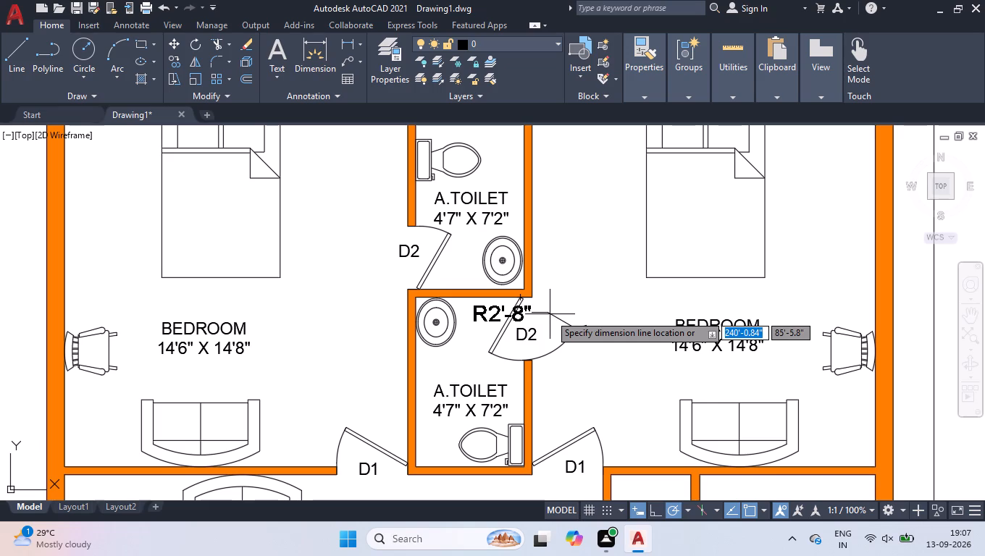
key(space)
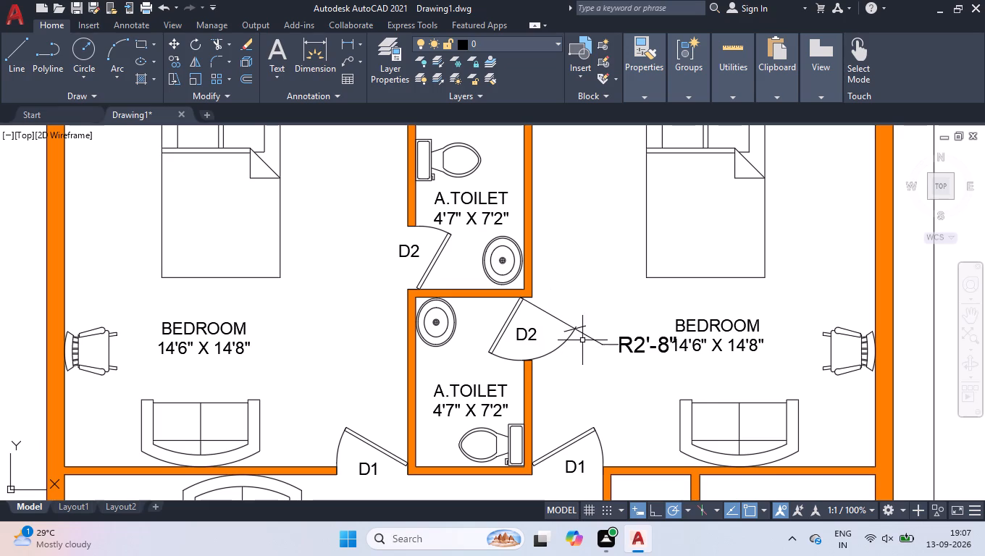
click(587, 337)
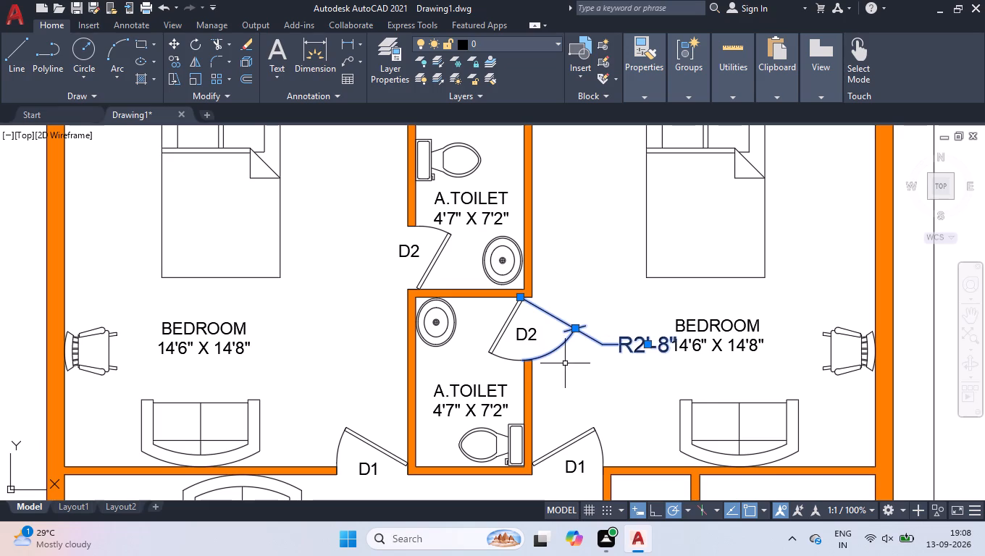
key(Delete)
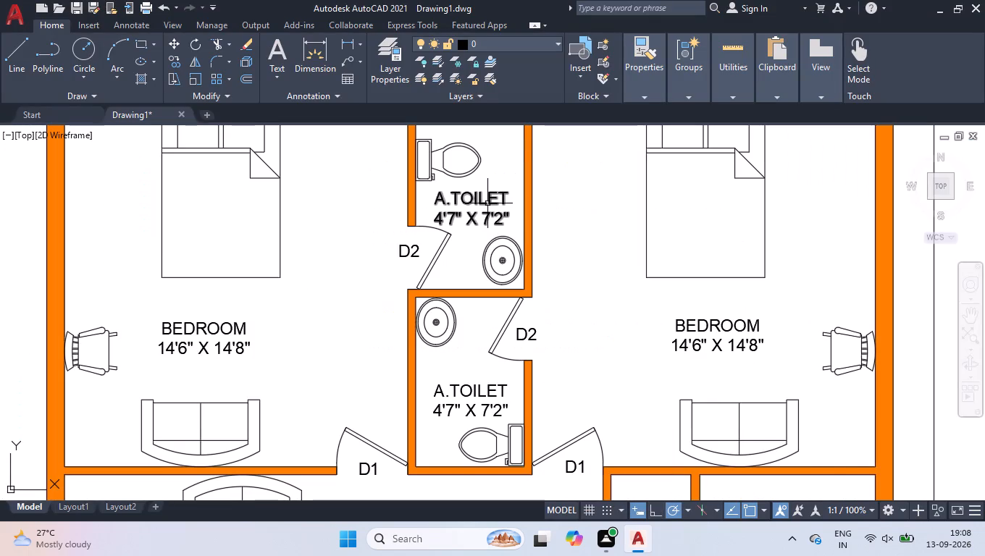
click(943, 190)
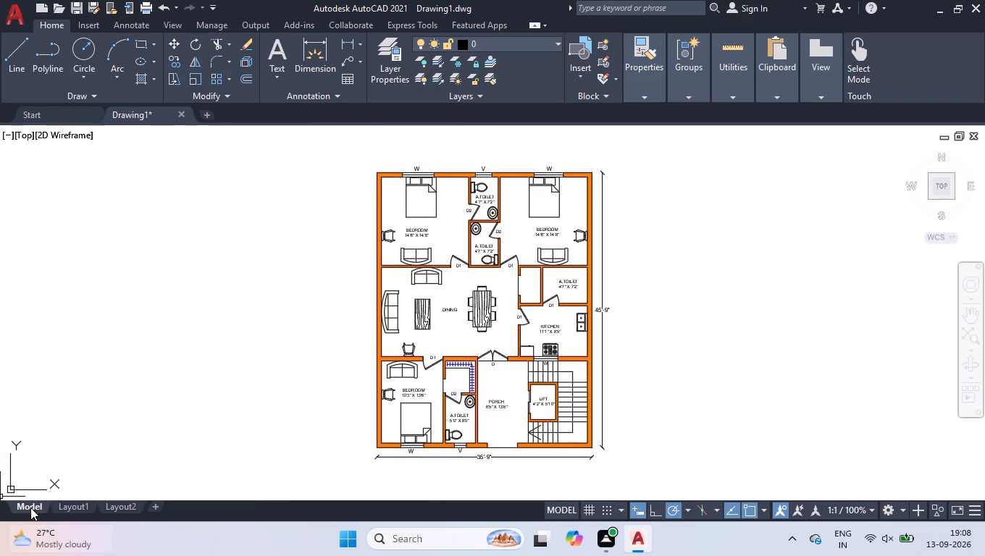
Delete the existing viewport from Layout1.
click(64, 510)
click(356, 168)
click(283, 237)
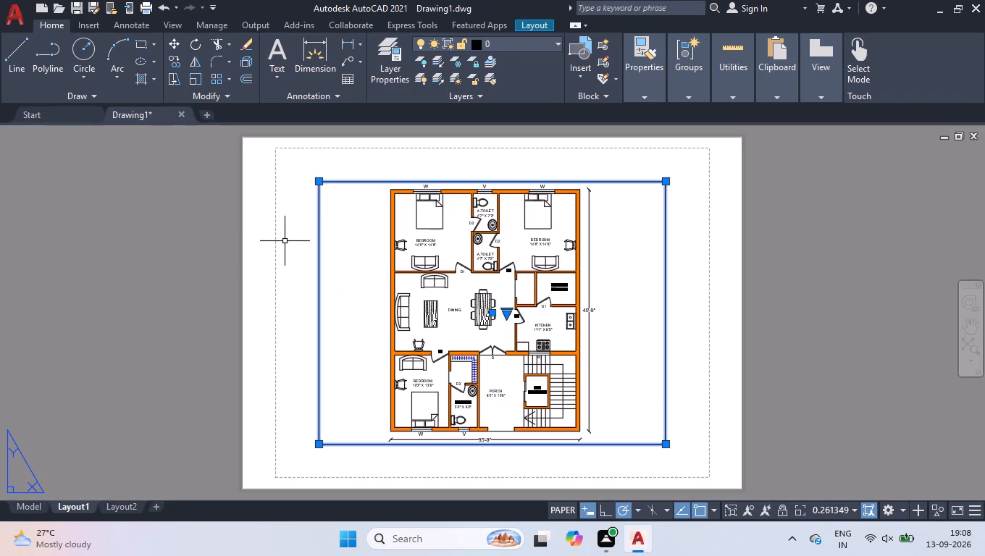
key(Delete)
Modify Layout1's page setup to DWG To PDF.pc3 on ISO full bleed A3 (420.00 x 297.00 MM) paper and choose the shaded viewport quality.
right_click(59, 504)
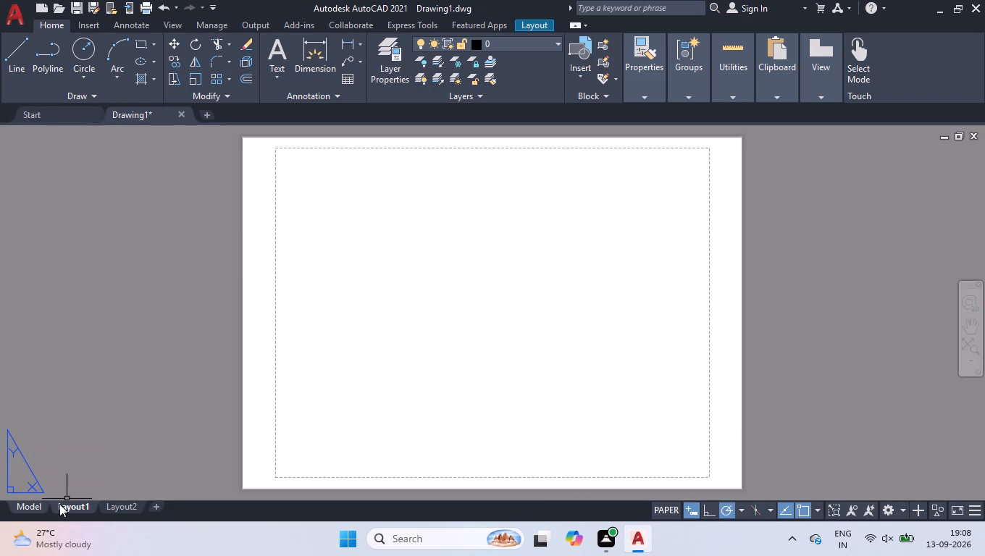
click(136, 392)
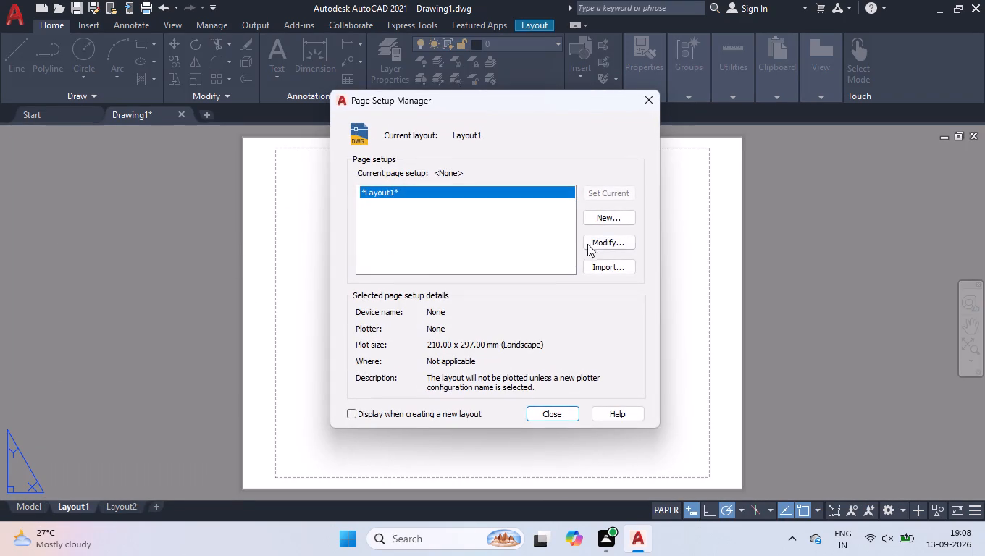
click(591, 246)
click(445, 170)
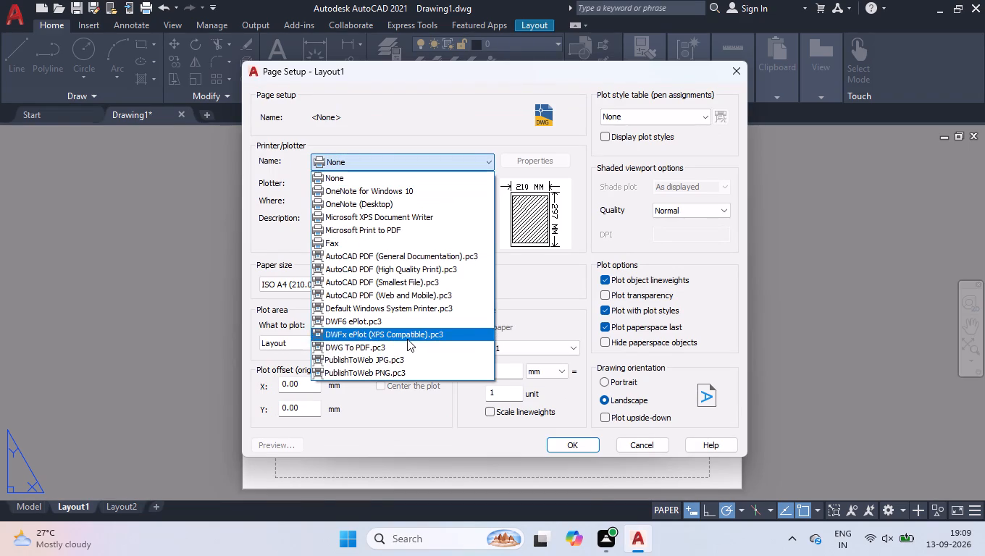
click(405, 345)
click(393, 288)
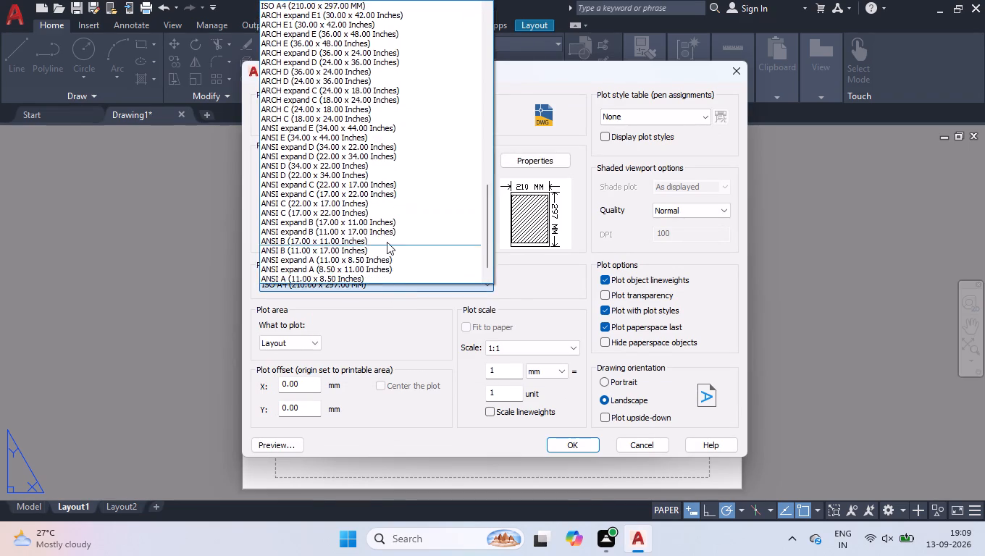
scroll(387, 242, up, 18)
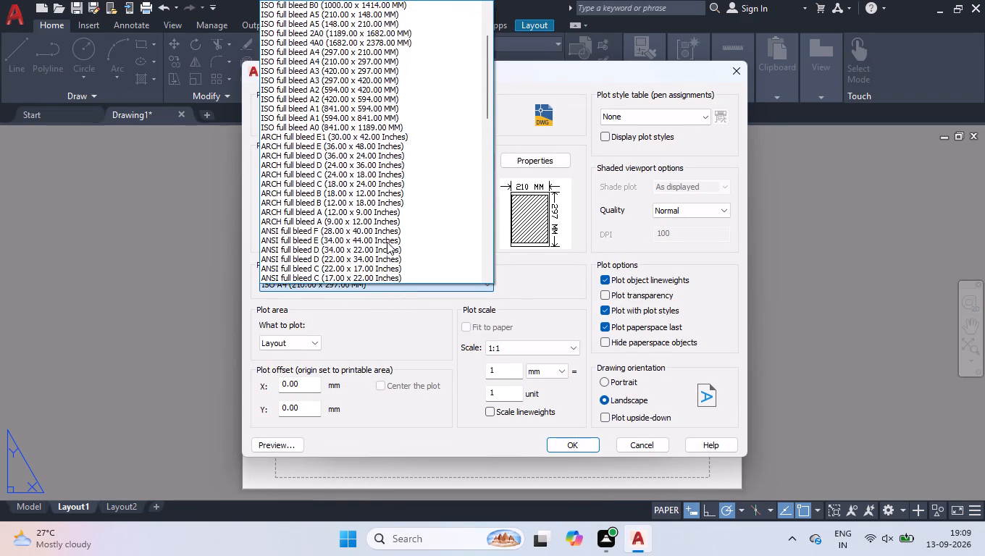
click(383, 97)
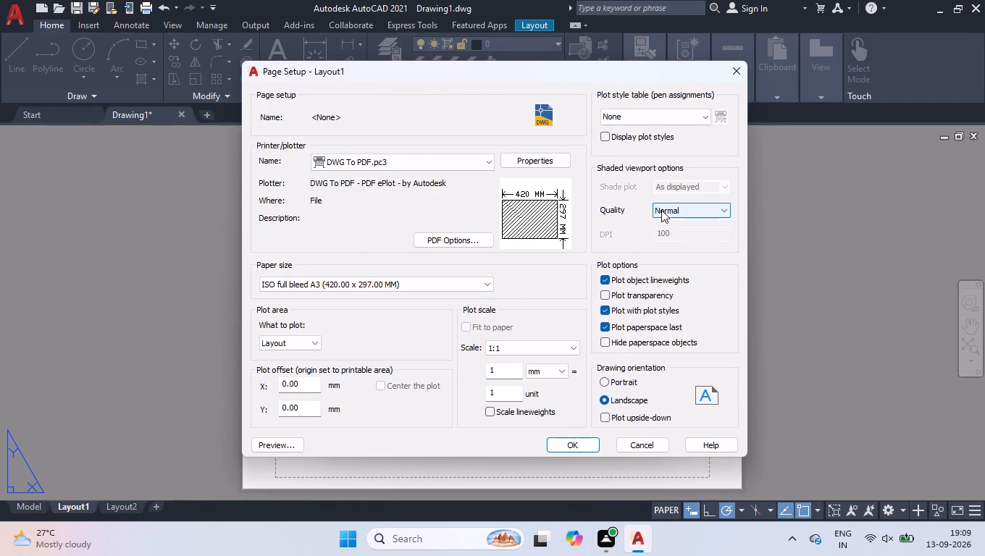
click(661, 210)
click(660, 260)
click(579, 442)
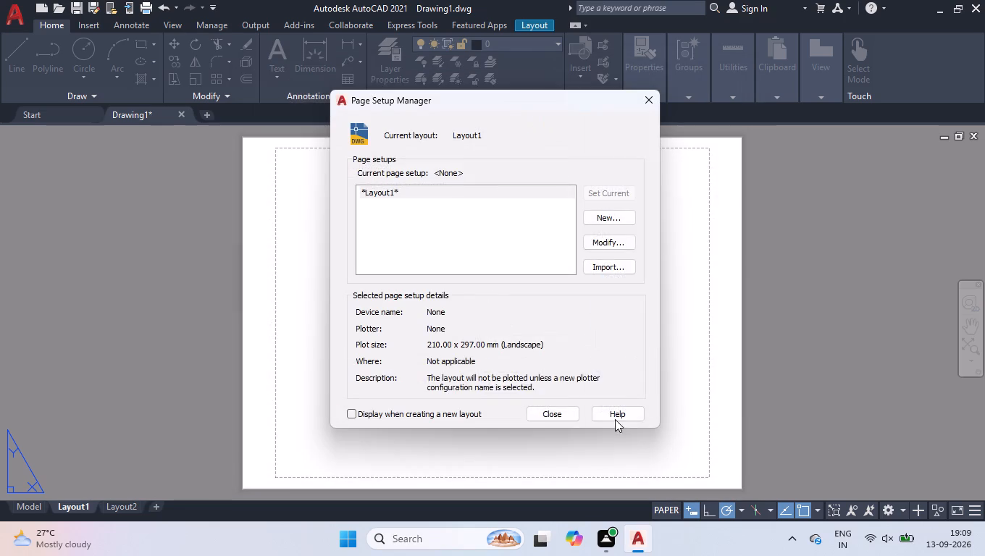
click(561, 418)
Create a viewport on Layout1 filling the A3 sheet, from corner 0,0 to opposite corner 420,297.
text(MV)
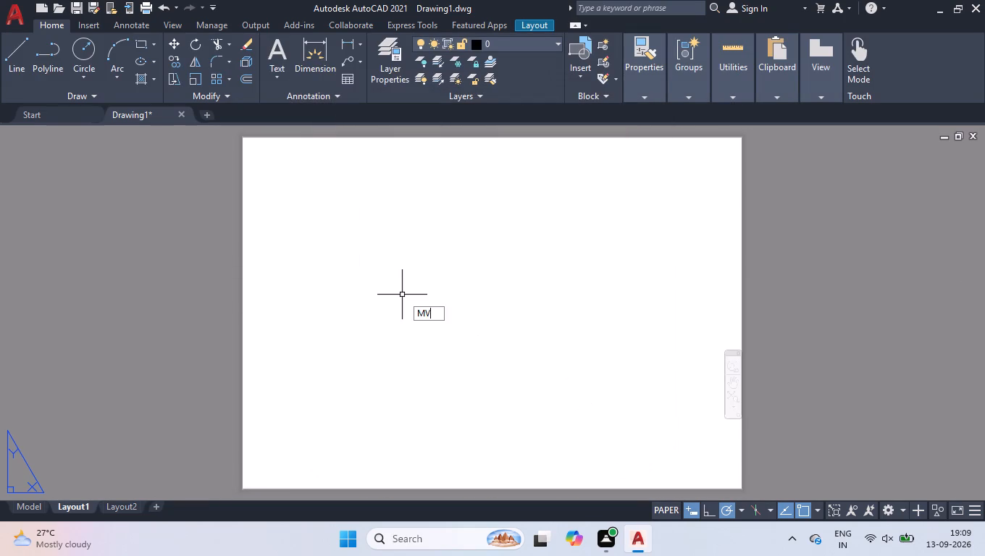
key(Return)
text(0,0)
key(Return)
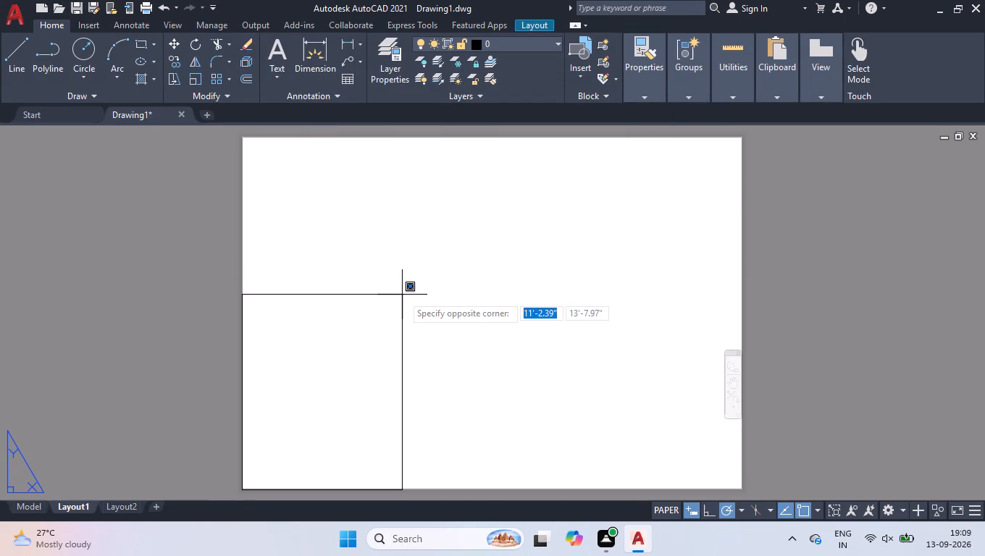
text(420,297)
key(Return)
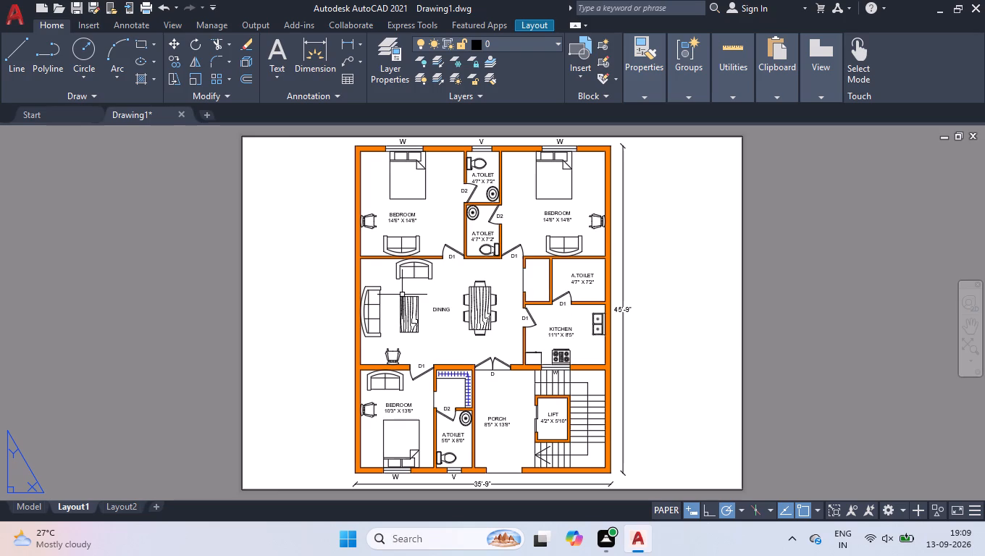
Export the current layout as a PDF named 13-9-4 to the Desktop.
click(11, 5)
click(81, 260)
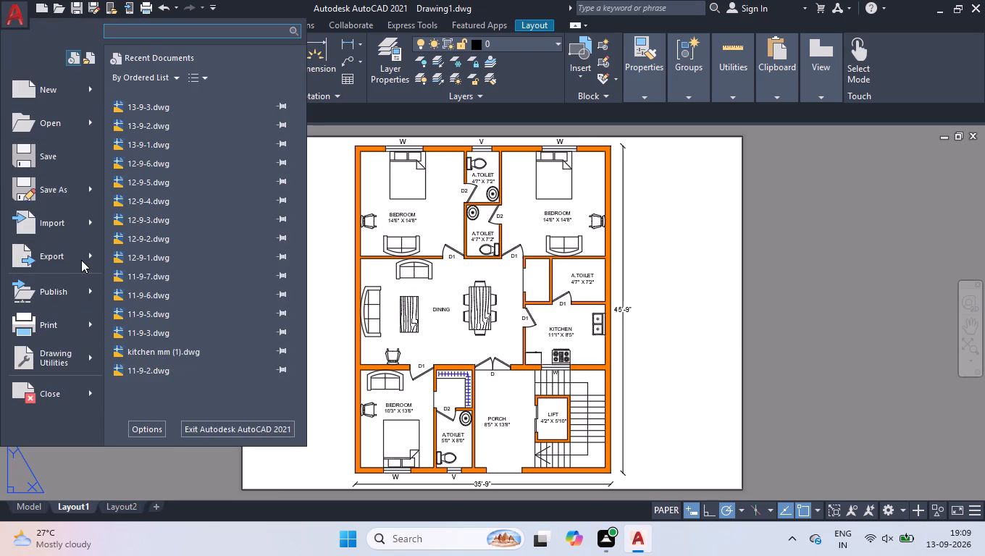
click(210, 240)
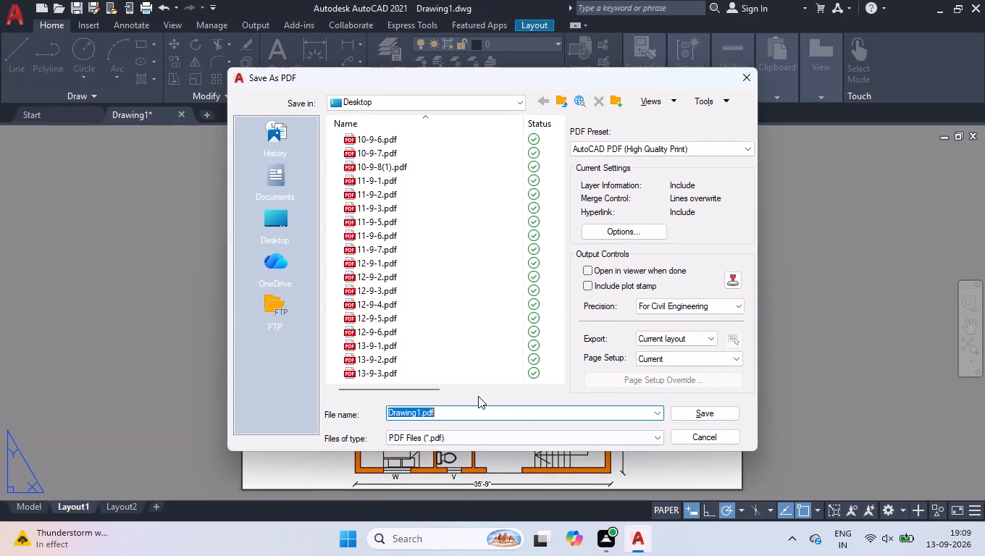
text(13-9-)
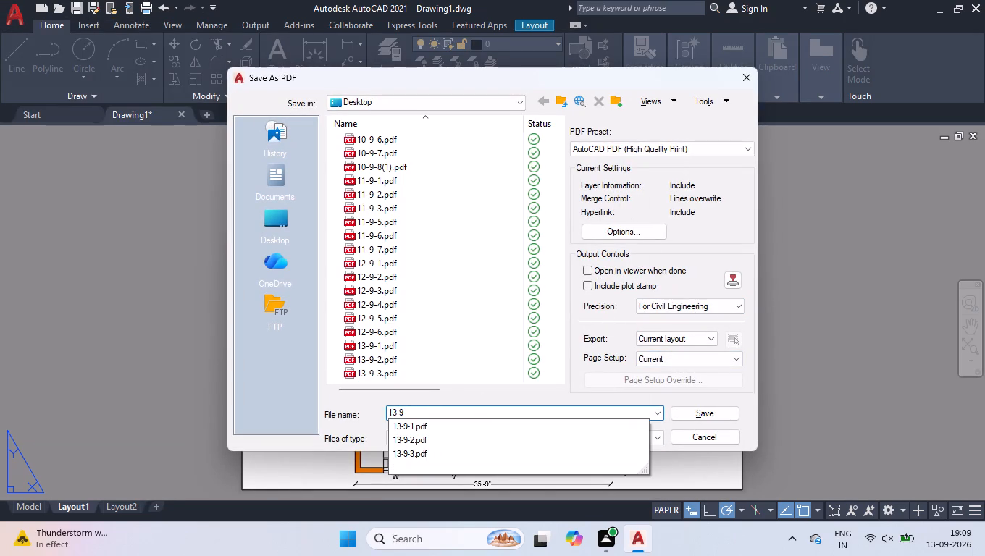
key(4)
key(Return)
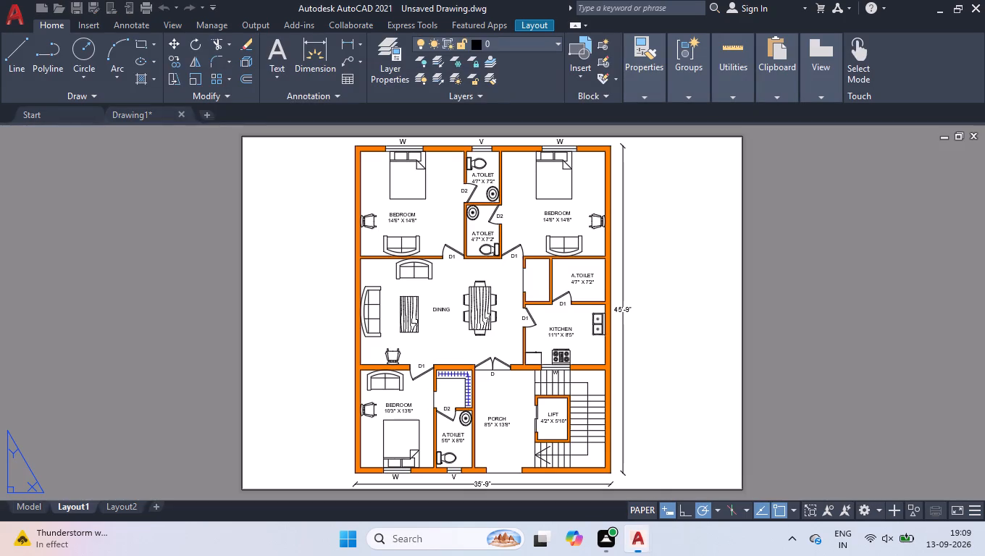
Return to model space and quit the program, saving the drawing as 13-9-4 in Documents.
click(26, 510)
key(ctrl+q)
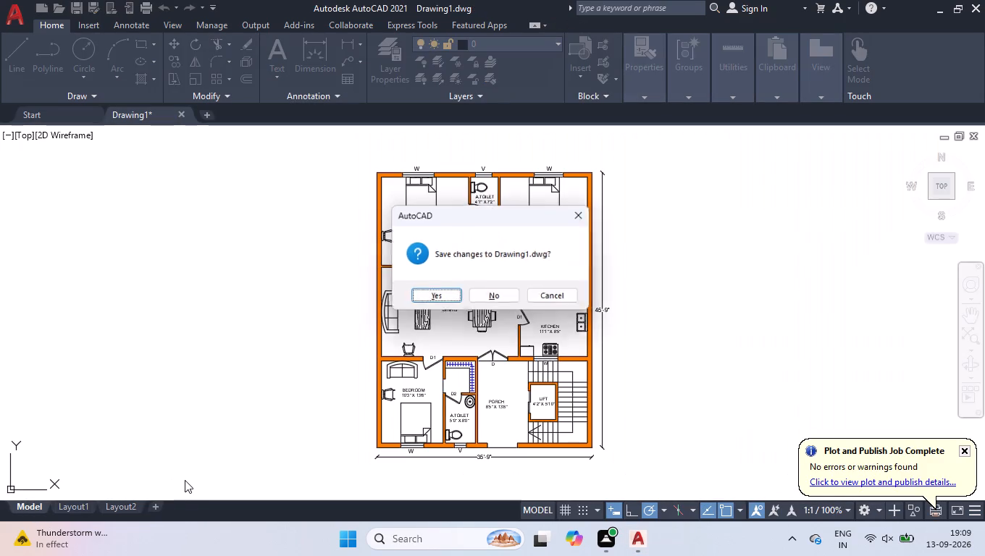
key(Return)
text(13-9-4)
key(Return)
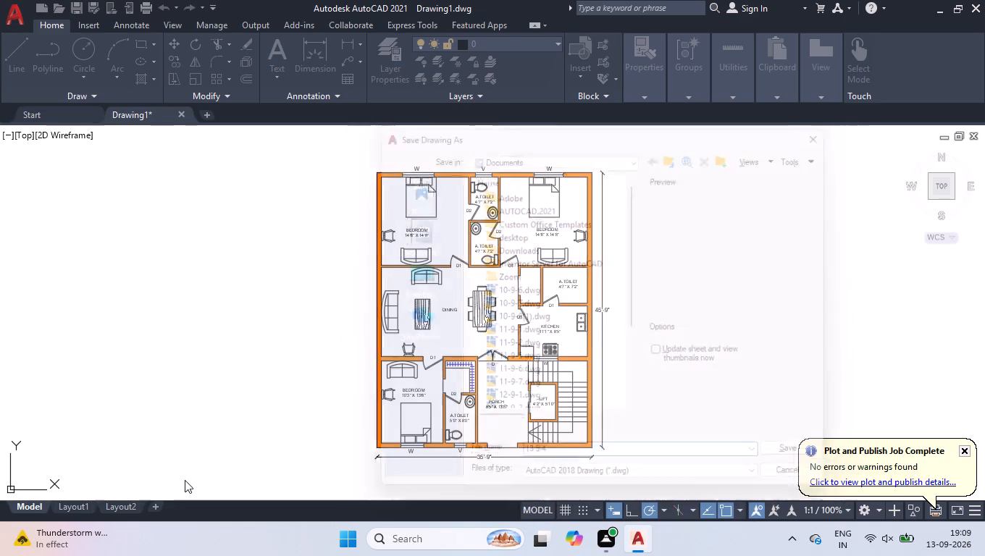
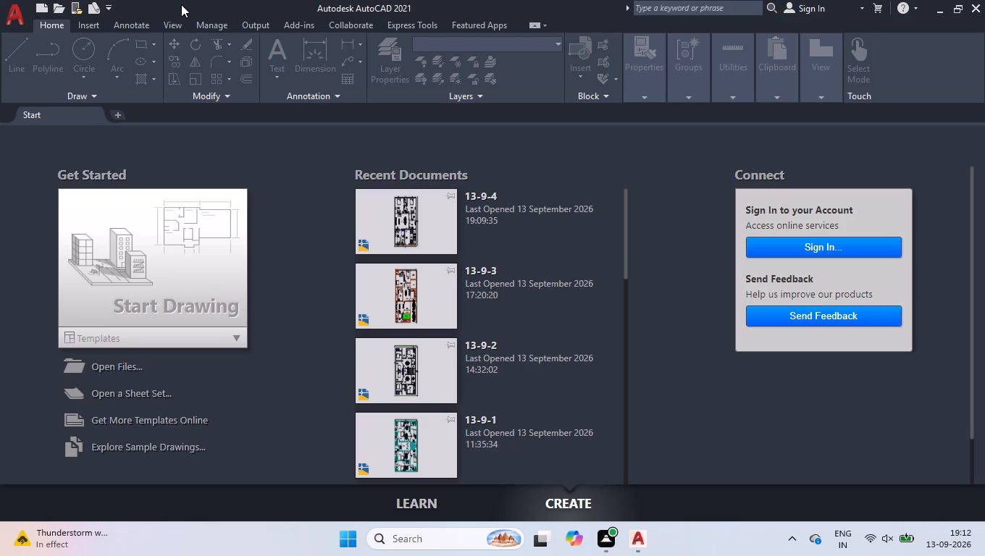
Open the recent drawing 13-9-4.
click(428, 218)
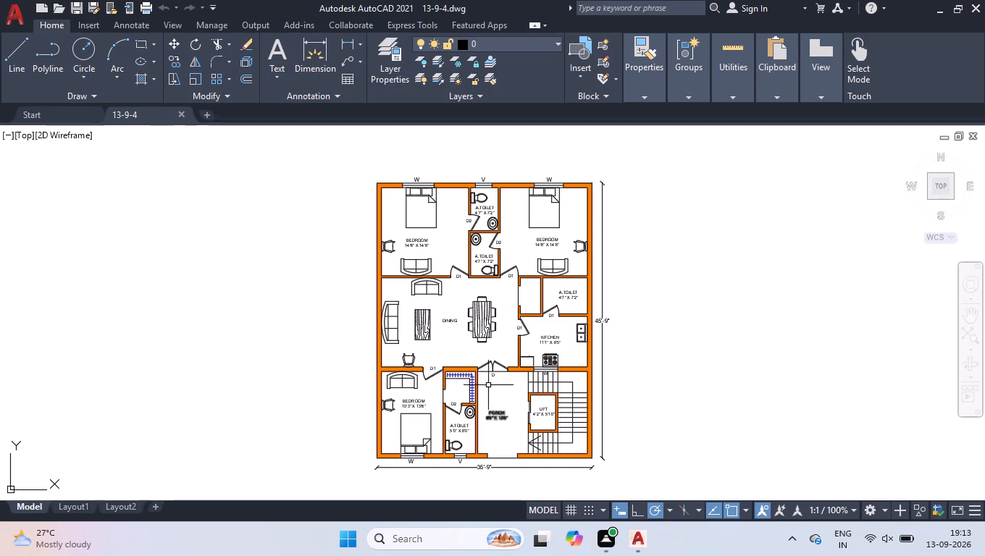
Narrow the text frame of the PORCH 8'5" X 13'8" label slightly and shift the label toward the lift side to center it in the porch.
scroll(482, 488, up, 2)
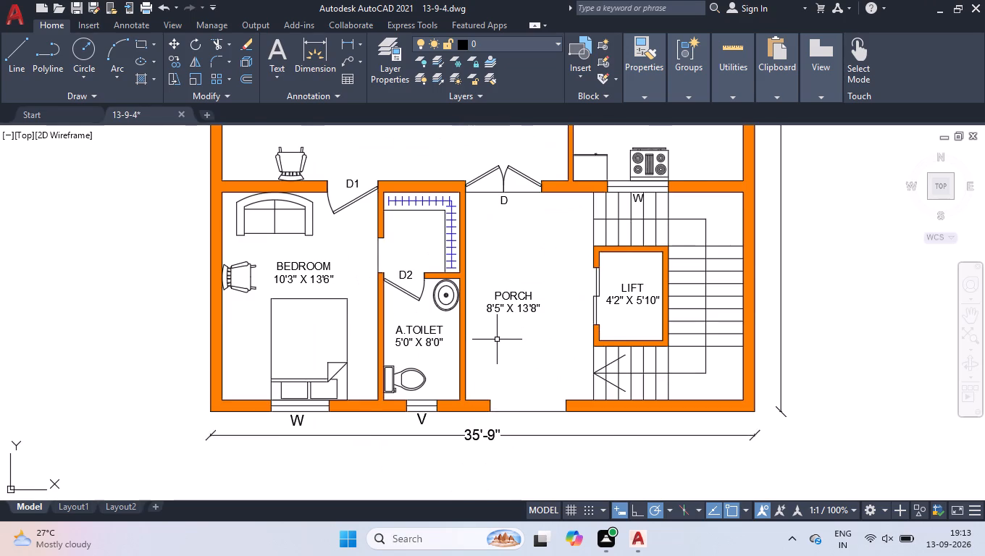
scroll(498, 338, up, 1)
click(521, 311)
click(521, 256)
scroll(521, 256, up, 2)
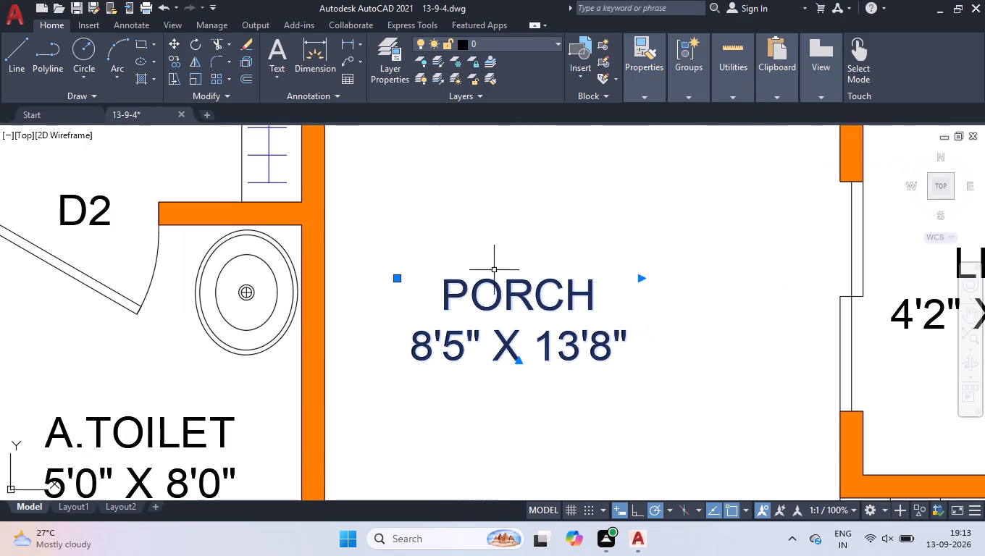
click(640, 279)
click(621, 280)
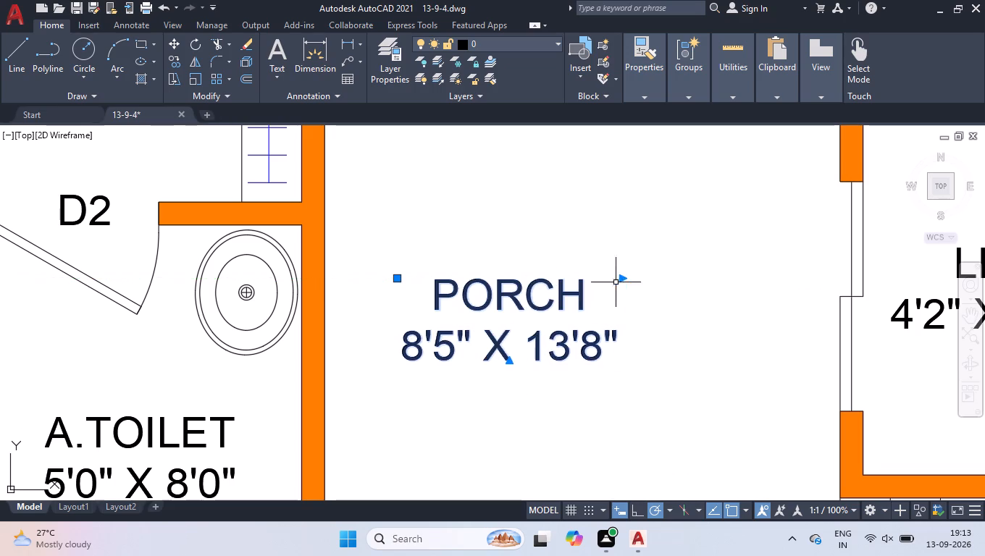
click(400, 282)
click(450, 282)
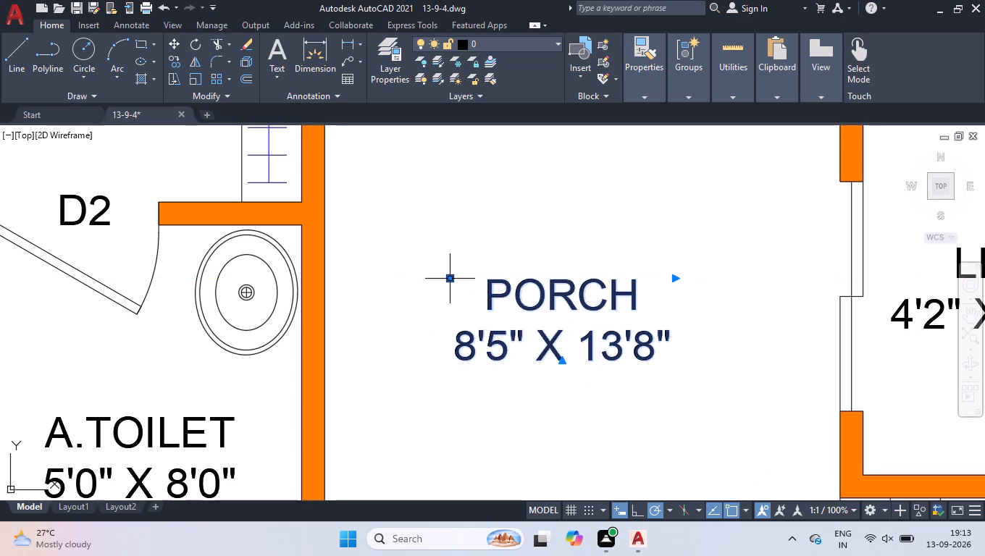
right_click(450, 278)
click(488, 408)
Delete the horizontal line running across the double-door opening marked D between the dining area and the porch.
scroll(482, 392, down, 3)
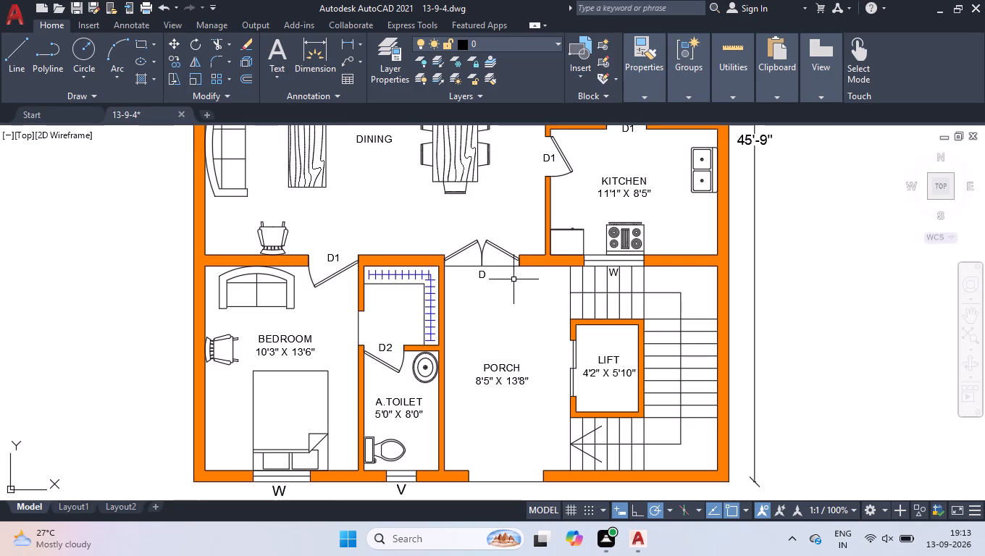
scroll(510, 276, up, 2)
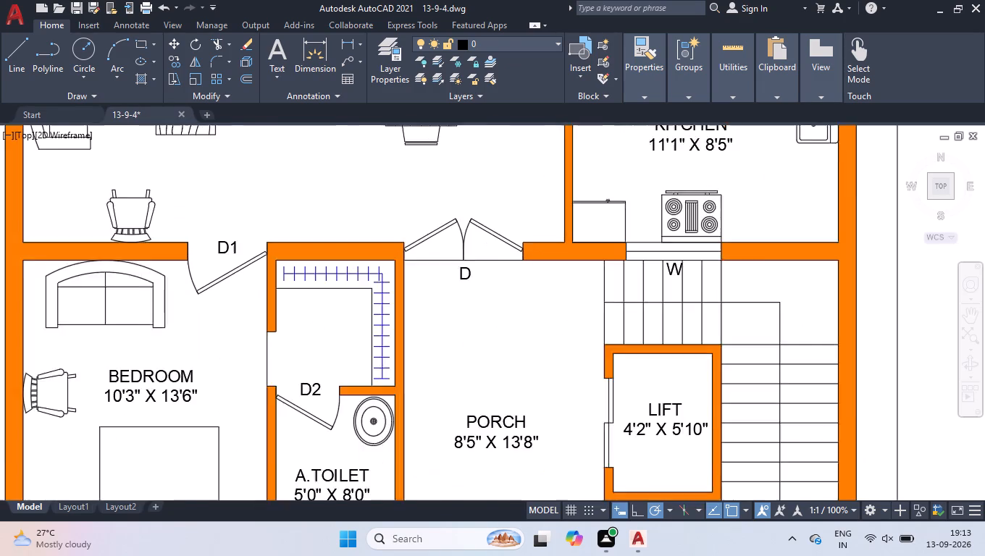
scroll(406, 245, up, 2)
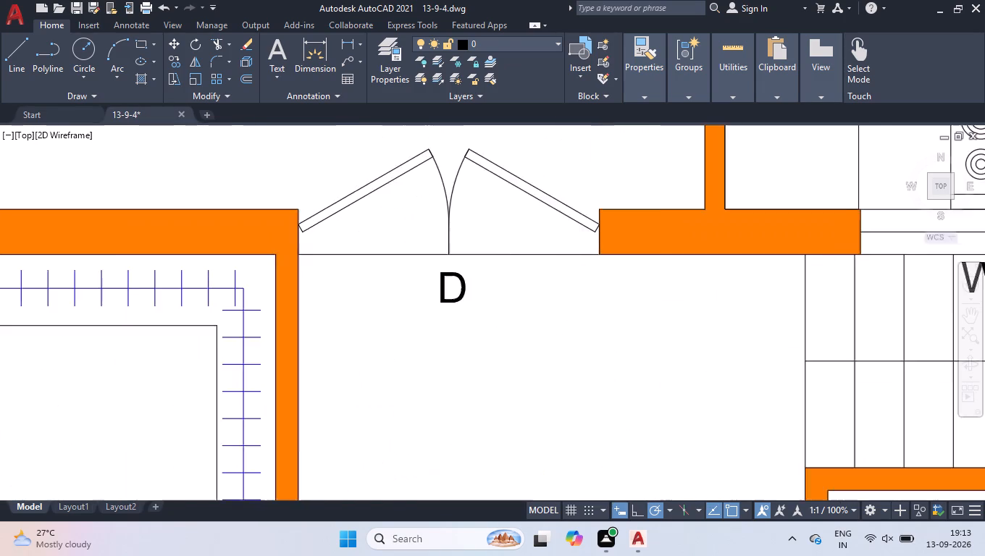
click(408, 247)
click(388, 286)
key(Delete)
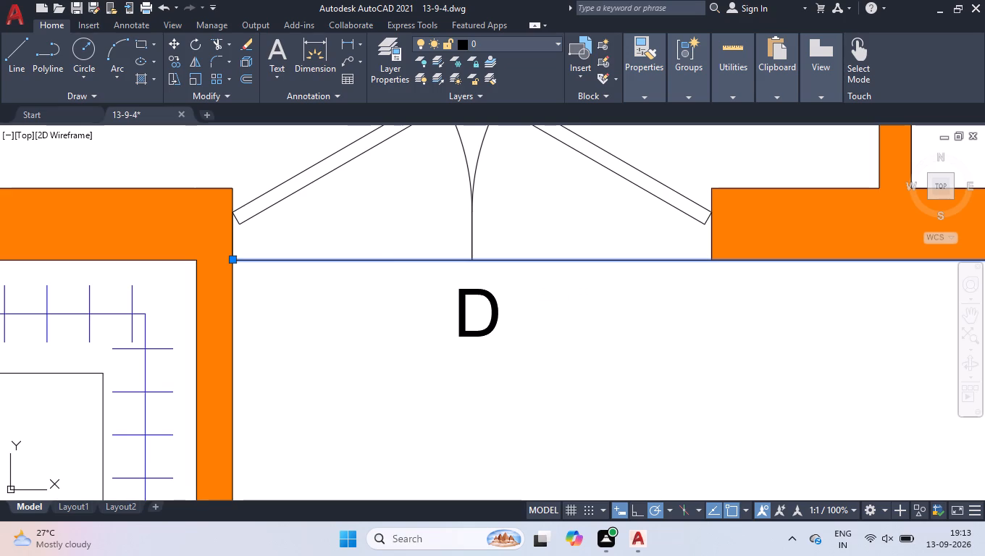
scroll(390, 316, down, 3)
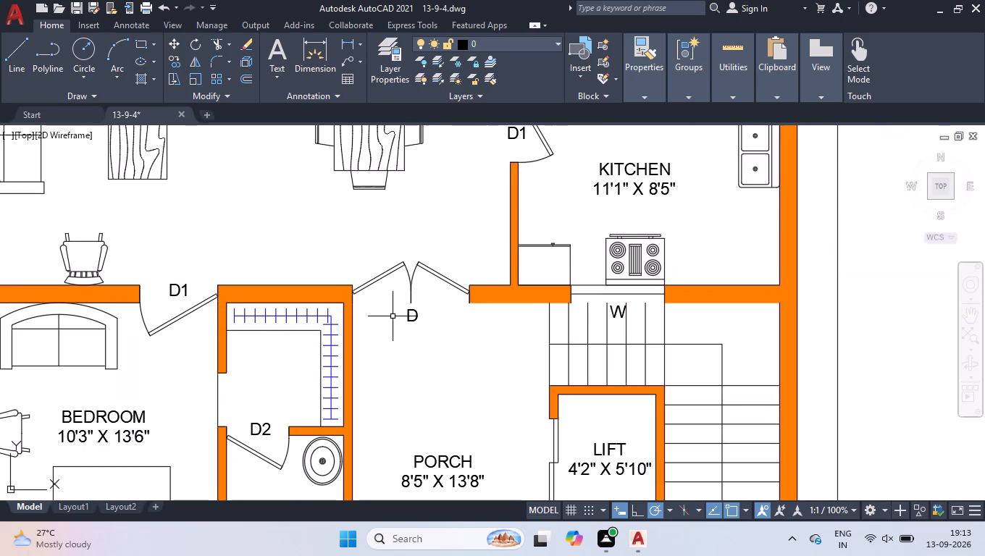
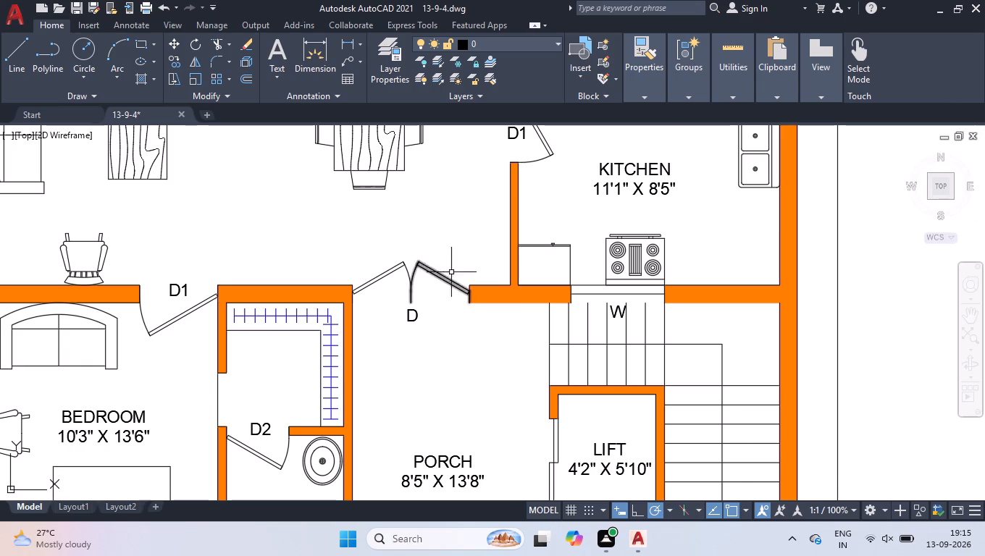
Draw a straight horizontal line about 13' long along the wall's porch-side face, from the double-door jamb to the staircase's inner outer-wall corner.
scroll(532, 287, up, 2)
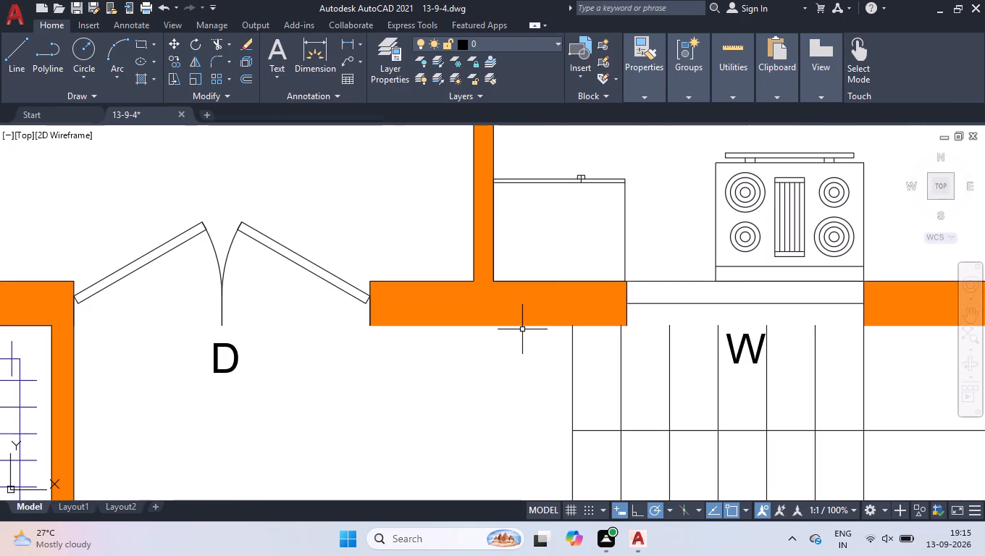
key(semicolon)
key(BackSpace)
key(l)
key(Return)
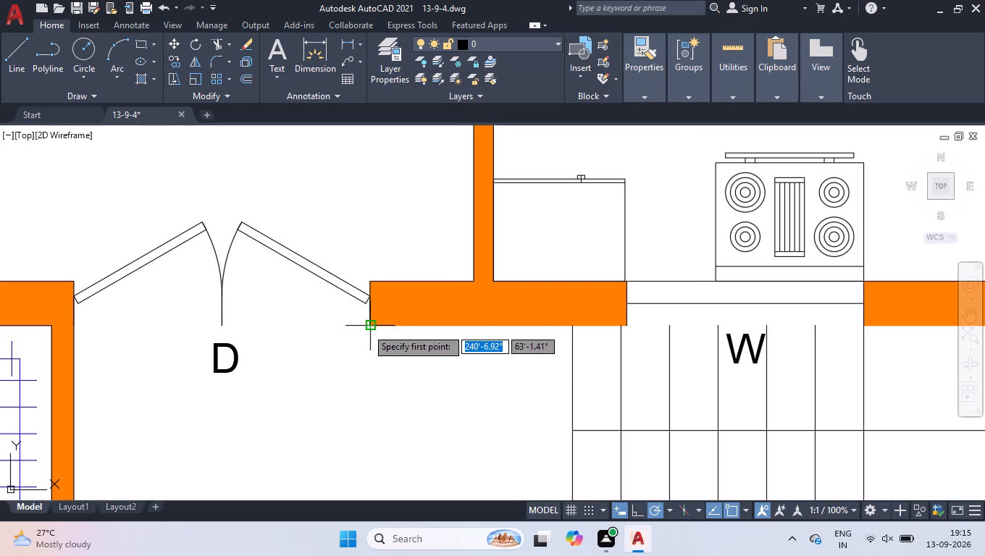
click(366, 328)
scroll(554, 342, down, 2)
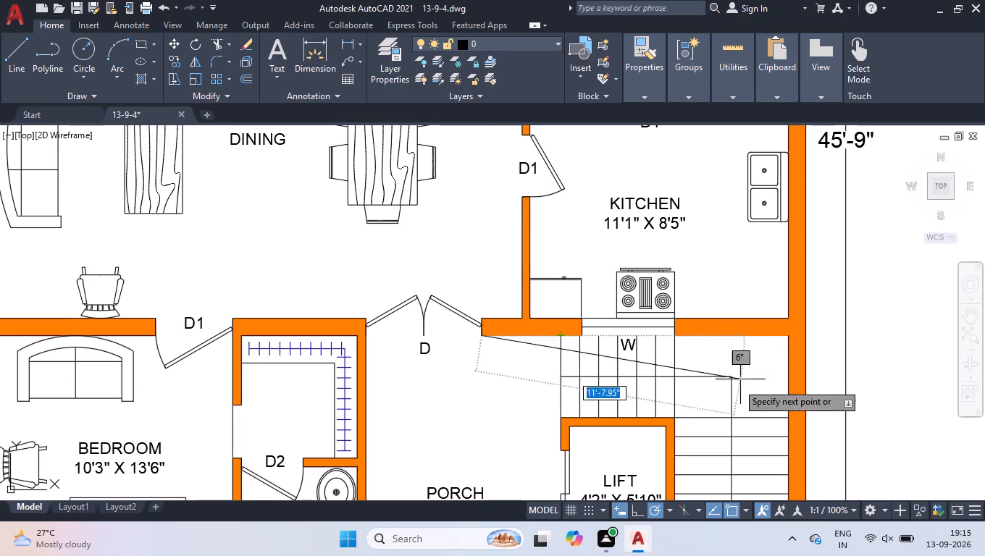
click(637, 521)
click(637, 511)
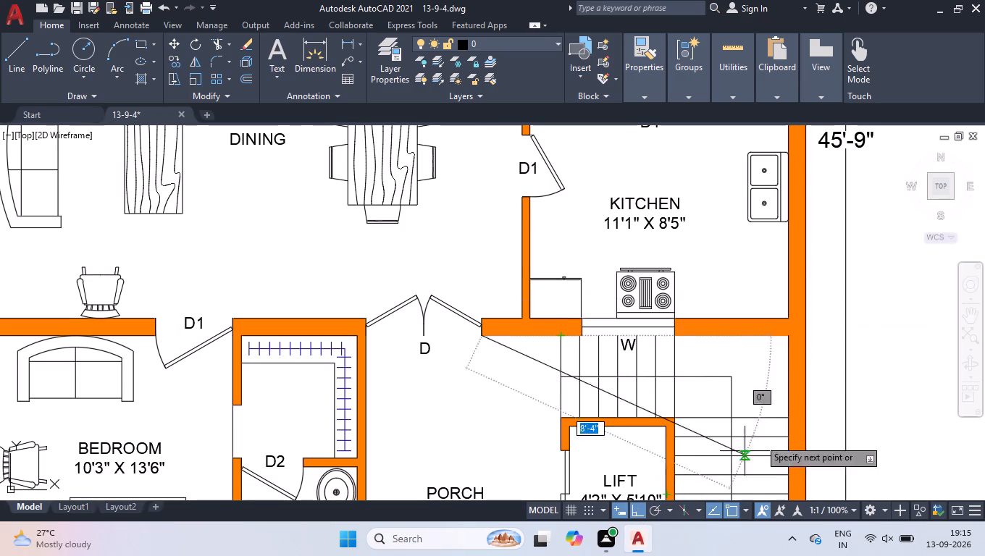
scroll(787, 349, up, 5)
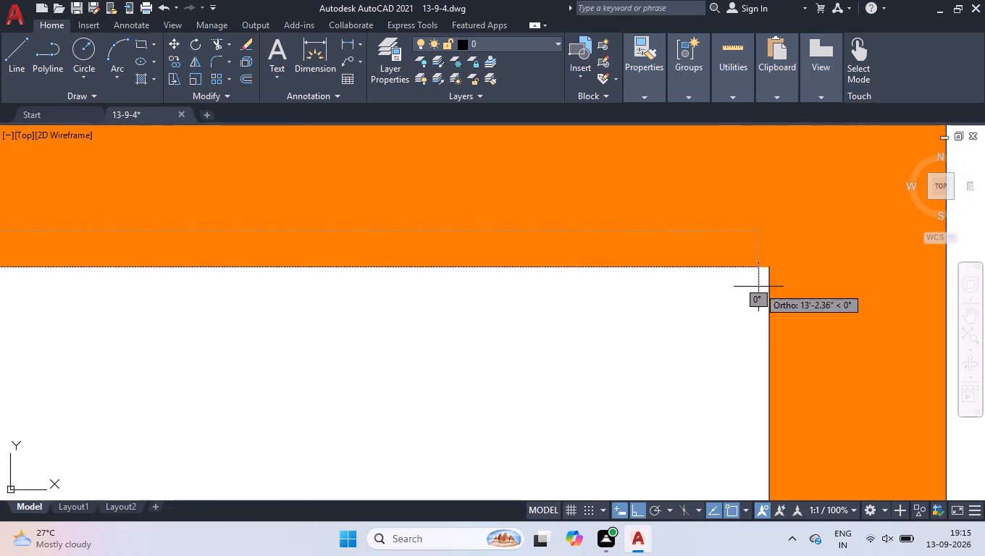
click(768, 270)
key(Return)
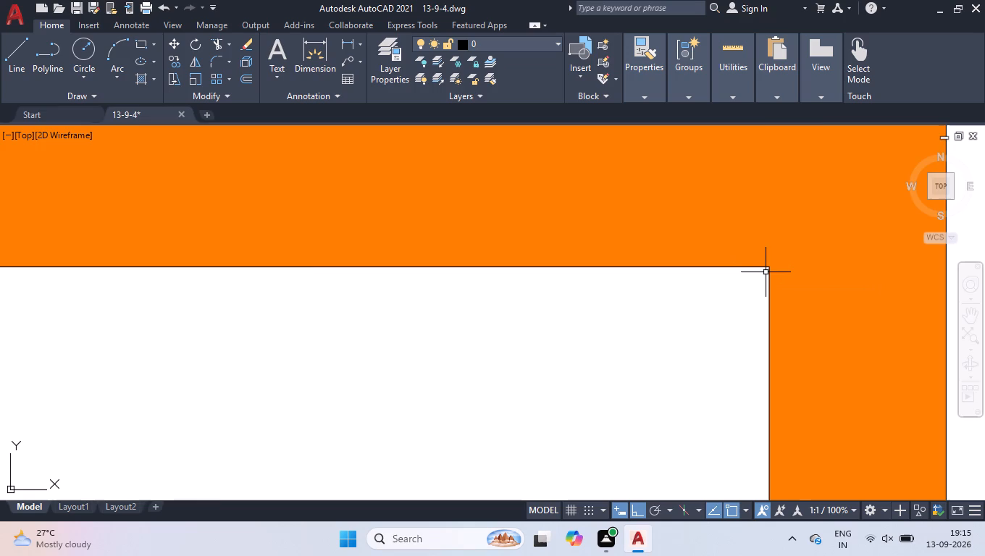
Examine the whole floor plan in top view, from the staircase and porch area up to the bedrooms.
scroll(766, 272, down, 4)
scroll(713, 308, down, 2)
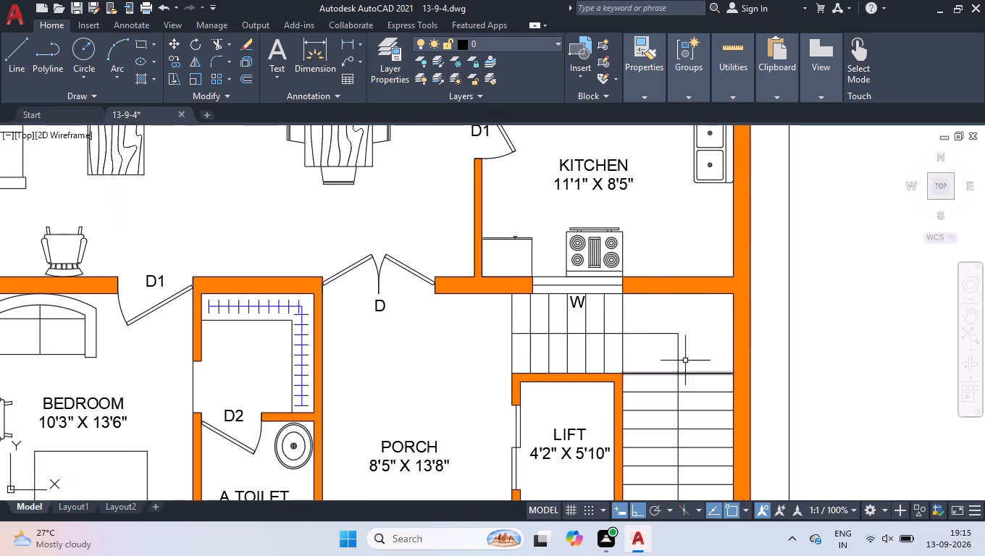
scroll(536, 271, down, 1)
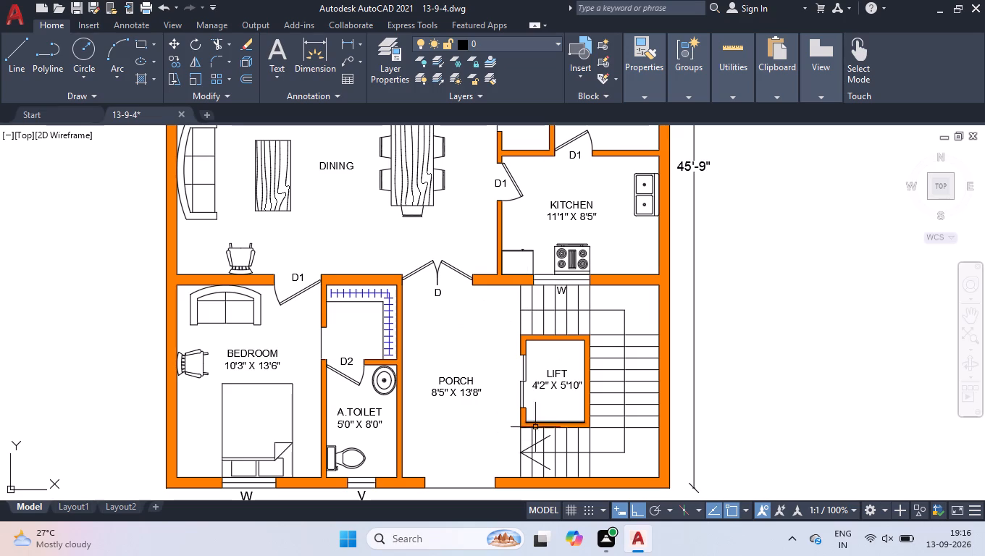
scroll(497, 320, down, 1)
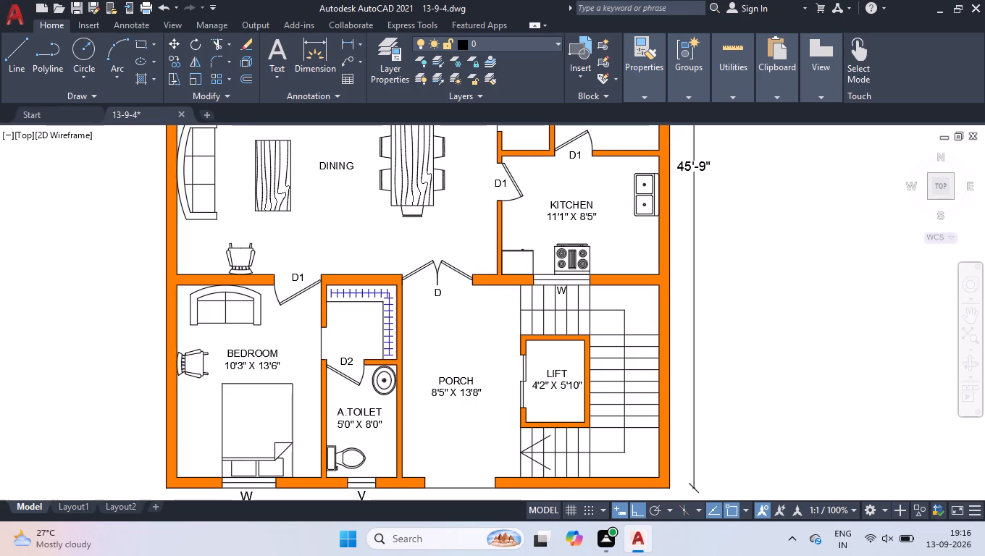
scroll(497, 320, down, 2)
scroll(497, 320, up, 1)
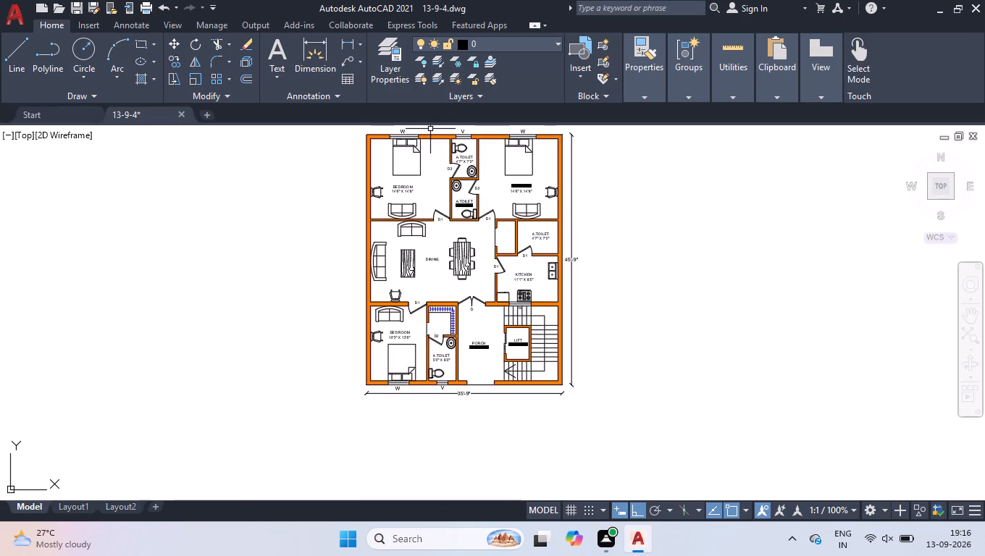
scroll(430, 129, up, 1)
scroll(429, 129, down, 1)
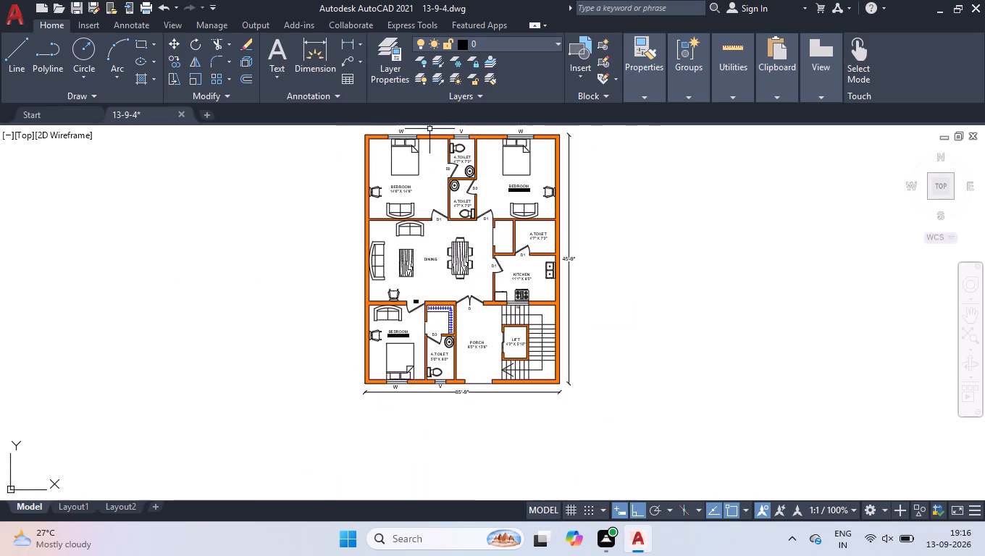
click(939, 191)
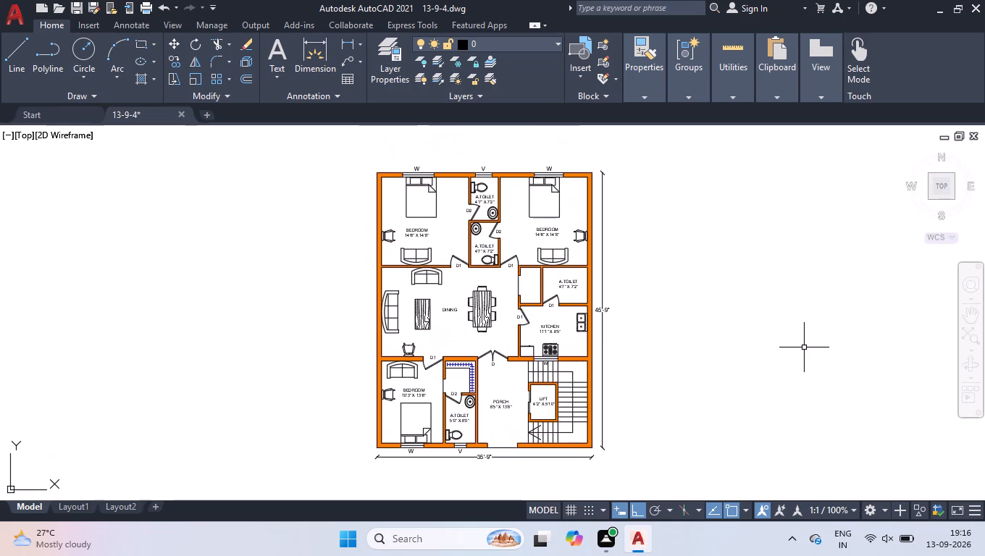
Insert the Lamp - Table block from the Home - Space Planner DesignCenter library outside the plan, beside the upper-left 14'6" X 14'8" bedroom.
scroll(393, 249, up, 3)
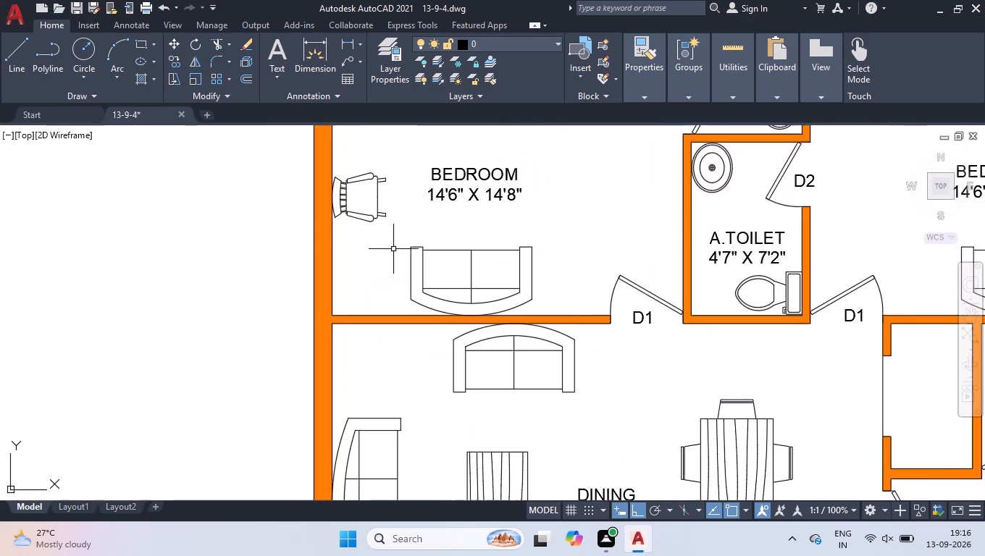
scroll(393, 249, up, 1)
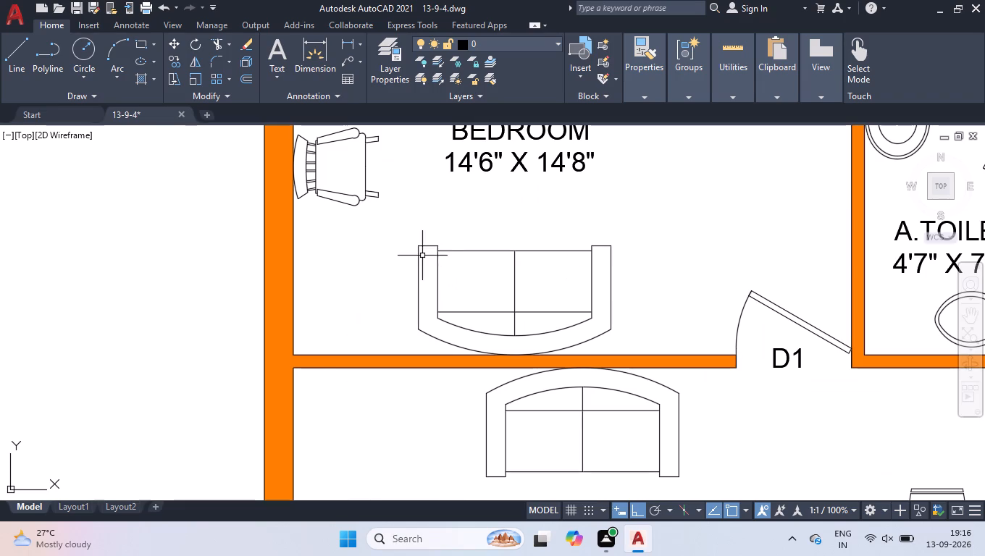
key(ctrl+2)
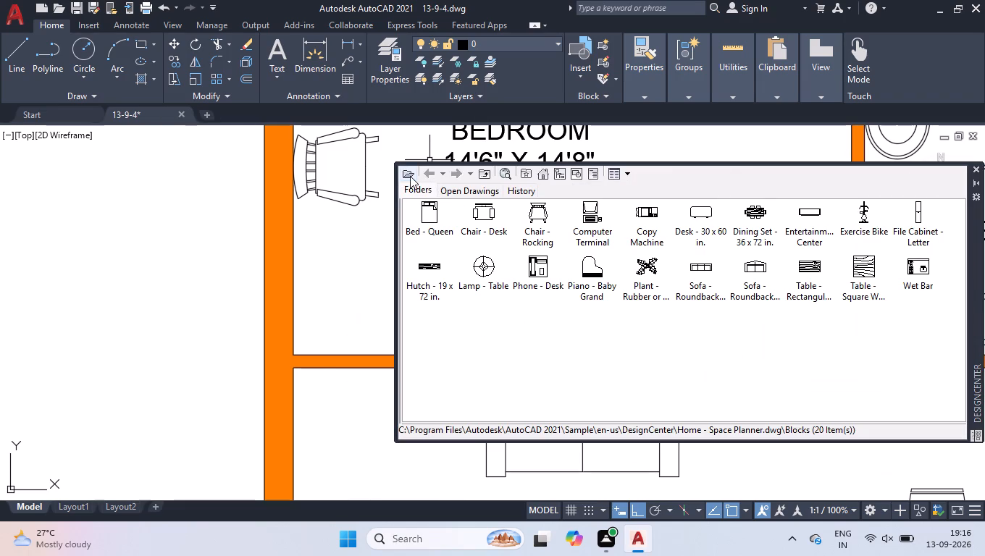
drag(860, 268, 734, 277)
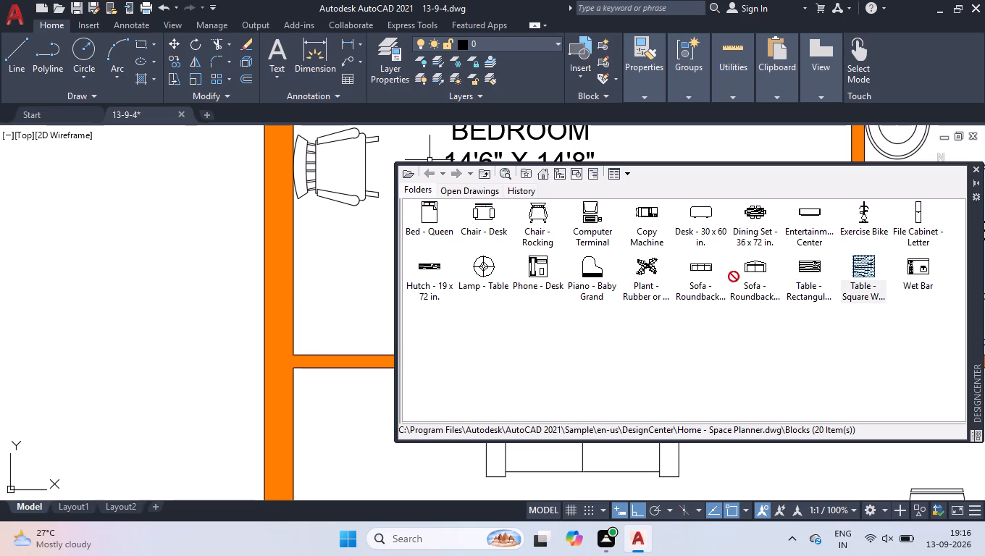
drag(734, 277, 760, 306)
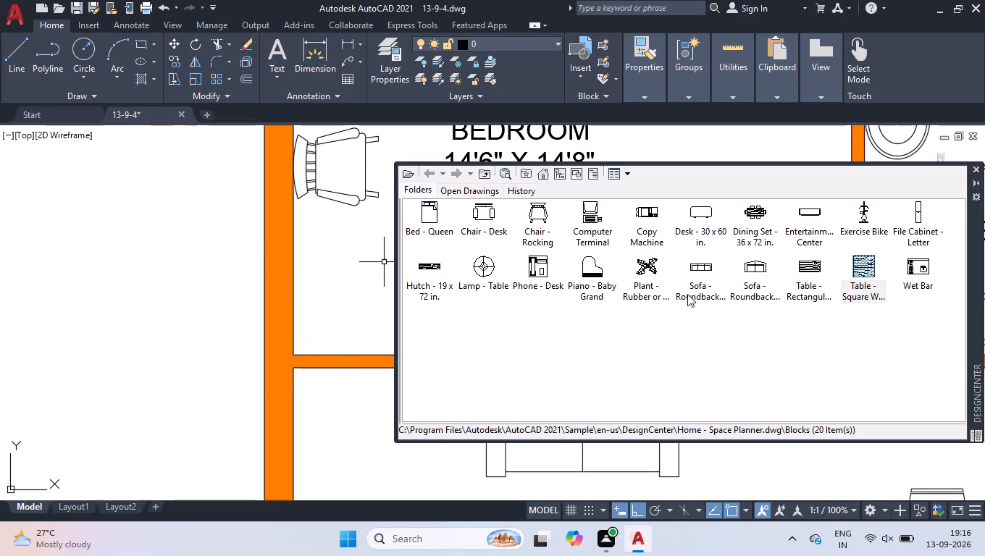
drag(484, 260, 102, 199)
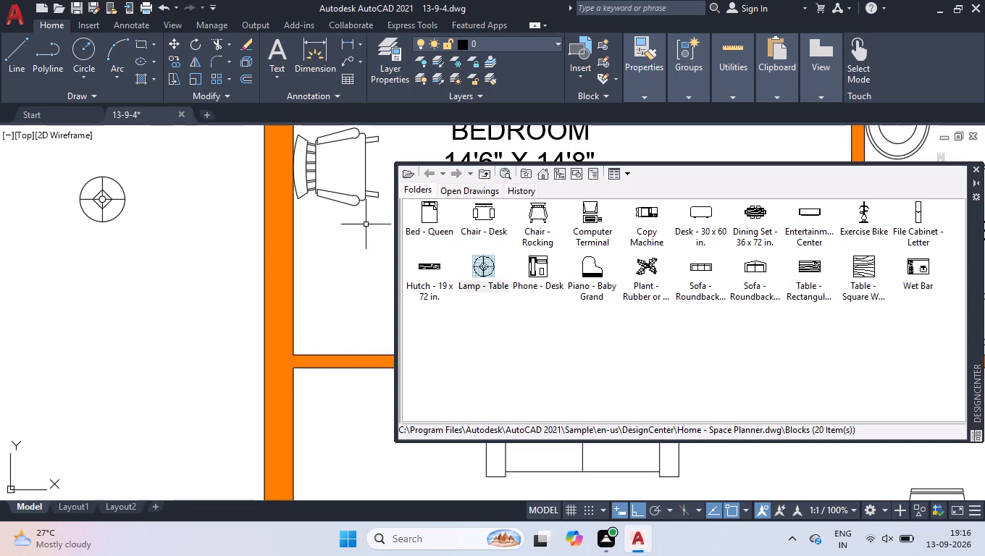
click(975, 170)
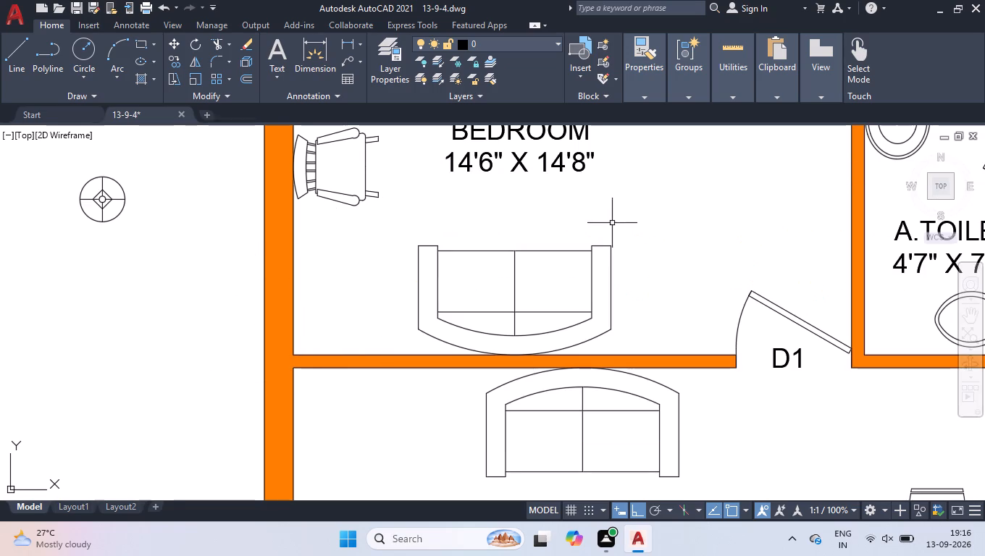
Draw a side-table rectangle about 2' by 2' in the upper-left bedroom's corner beside the sofa.
text(REC)
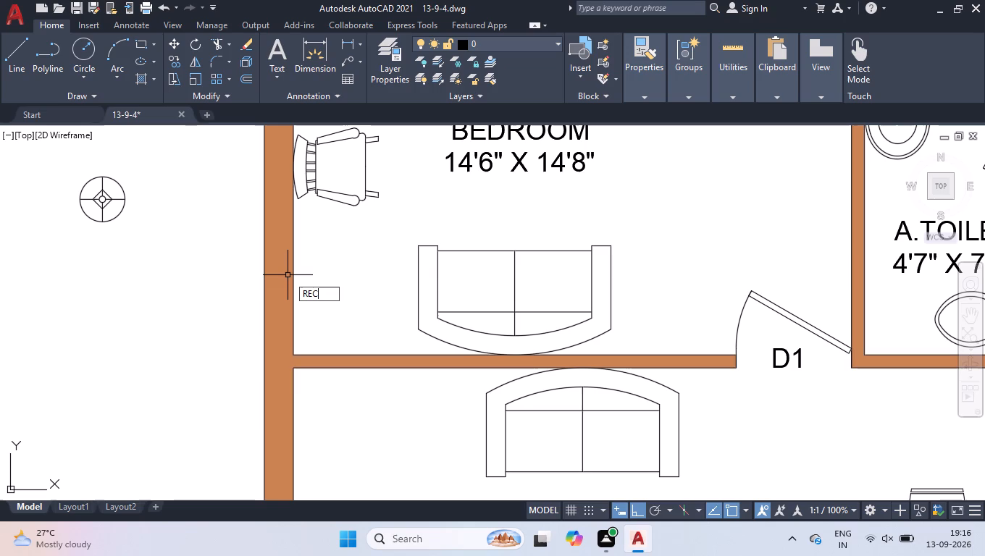
key(Return)
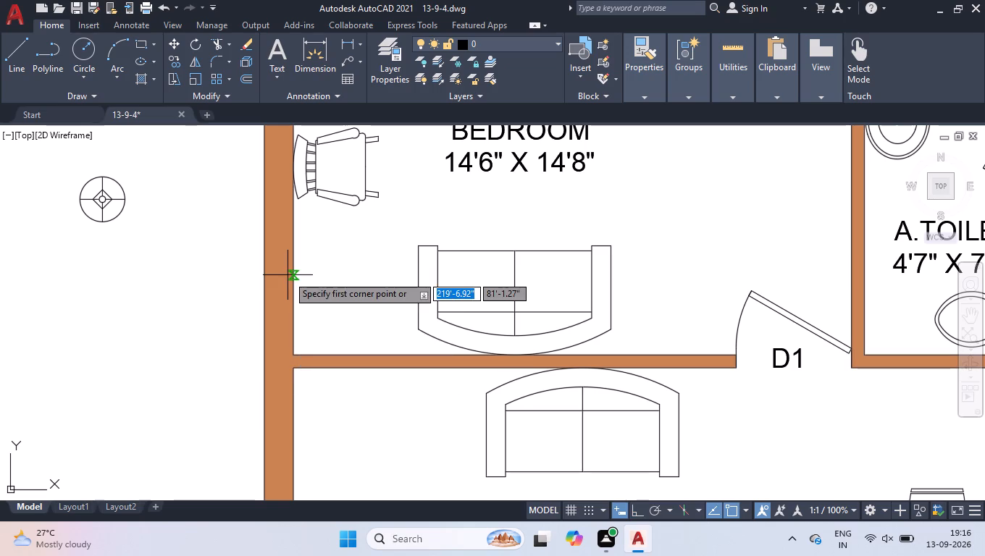
click(389, 334)
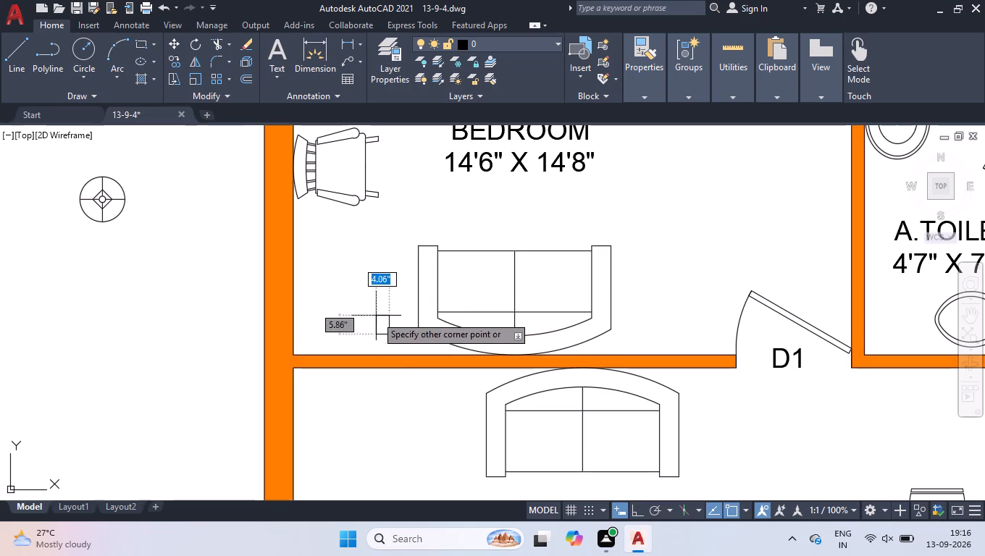
click(306, 263)
Move the table lamp from outside the plan to the middle of the side-table rectangle.
click(160, 150)
click(88, 225)
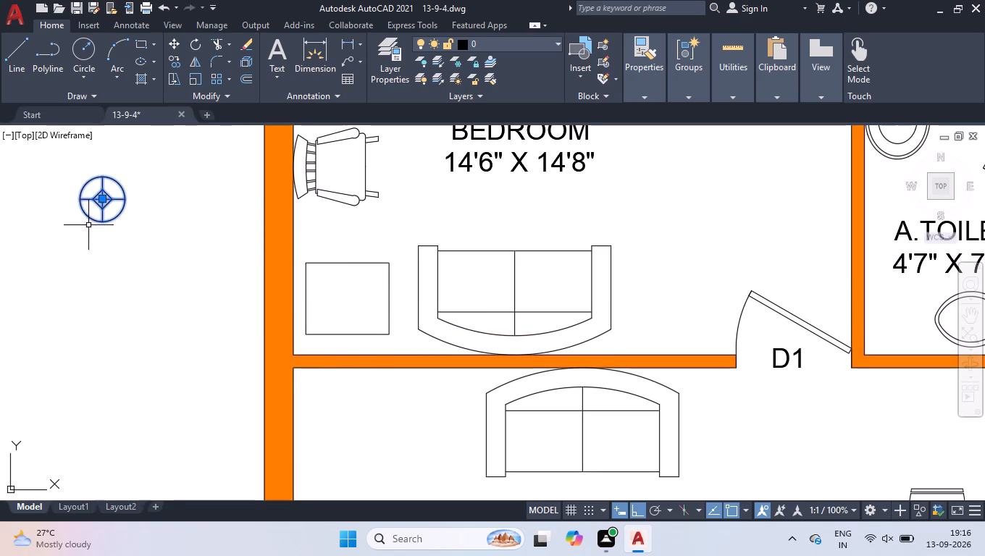
click(99, 201)
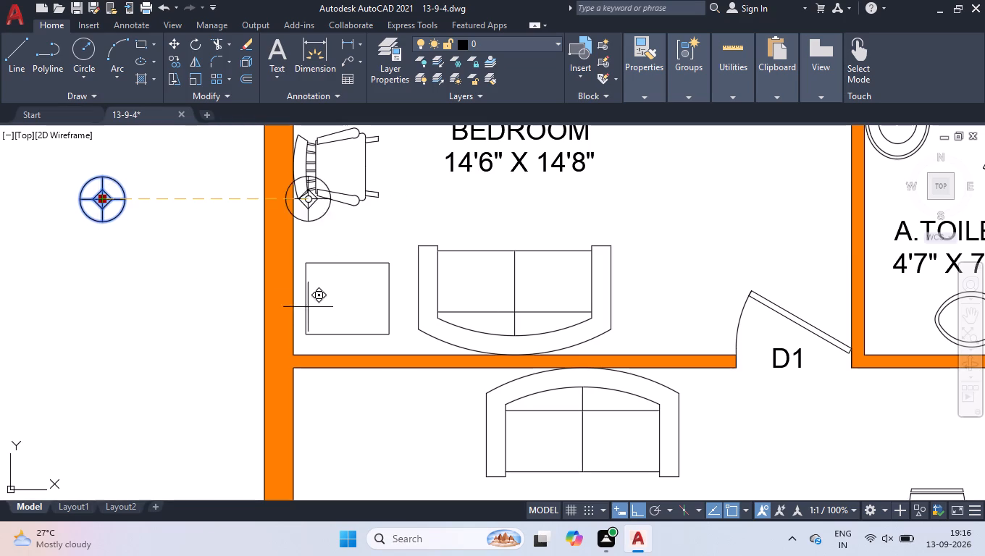
click(656, 512)
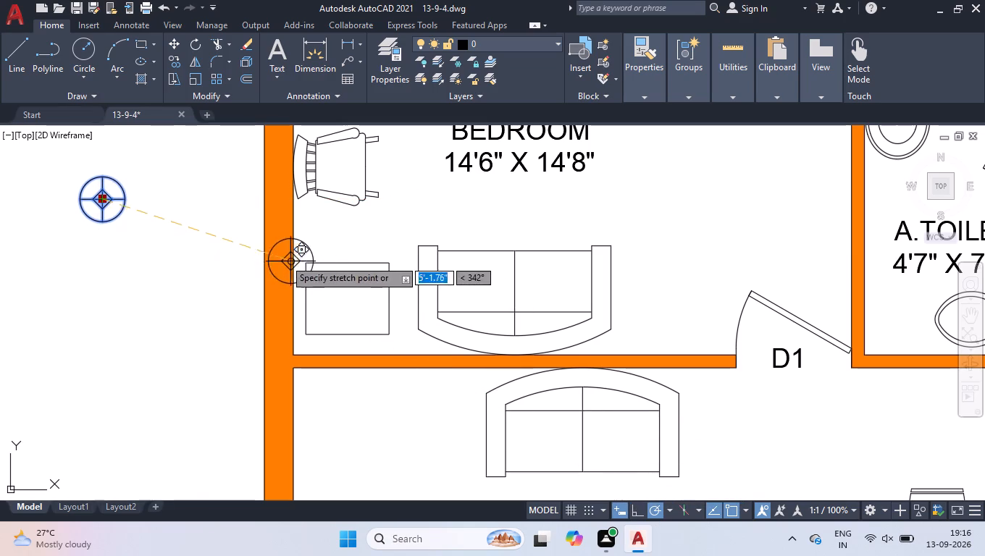
scroll(284, 259, up, 2)
scroll(403, 458, up, 2)
scroll(440, 385, down, 2)
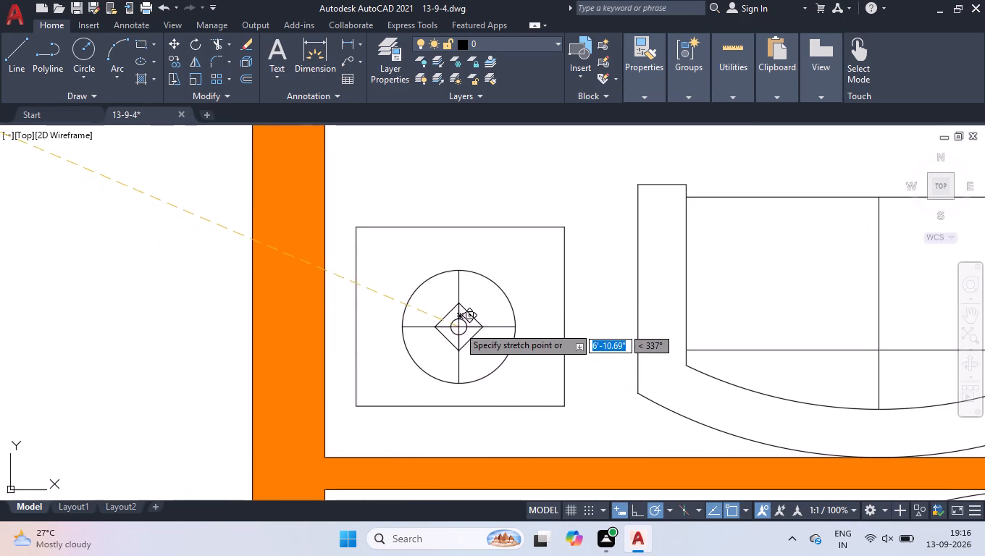
click(460, 319)
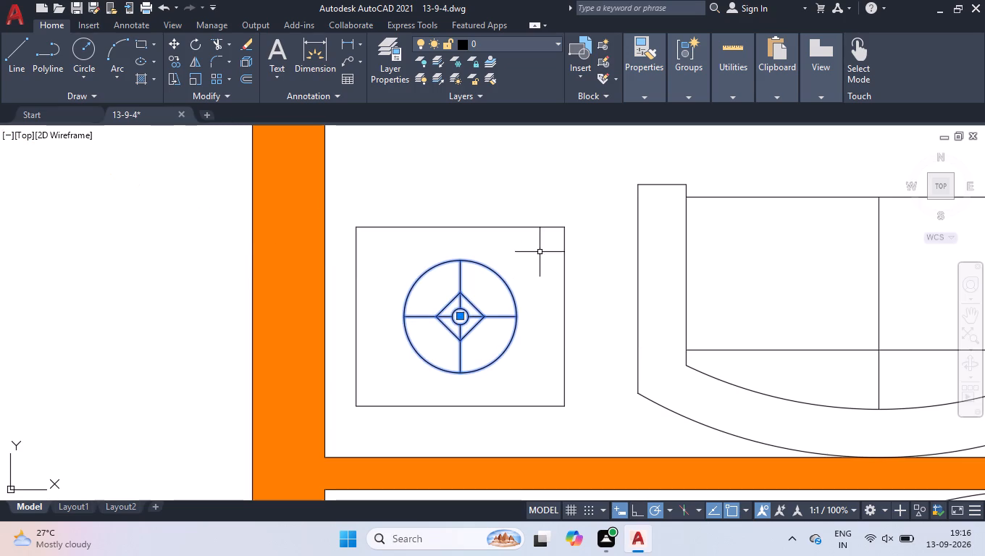
Copy the side table with its lamp from the lamp's center to the dining area's upper-left corner, between the two sofas.
click(546, 214)
click(451, 290)
text(COP)
key(Return)
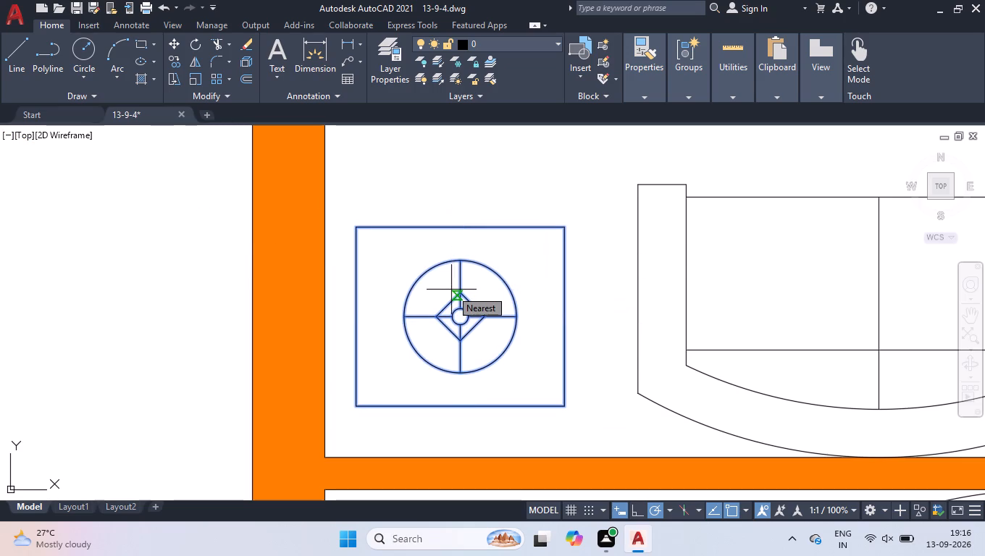
scroll(401, 184, down, 2)
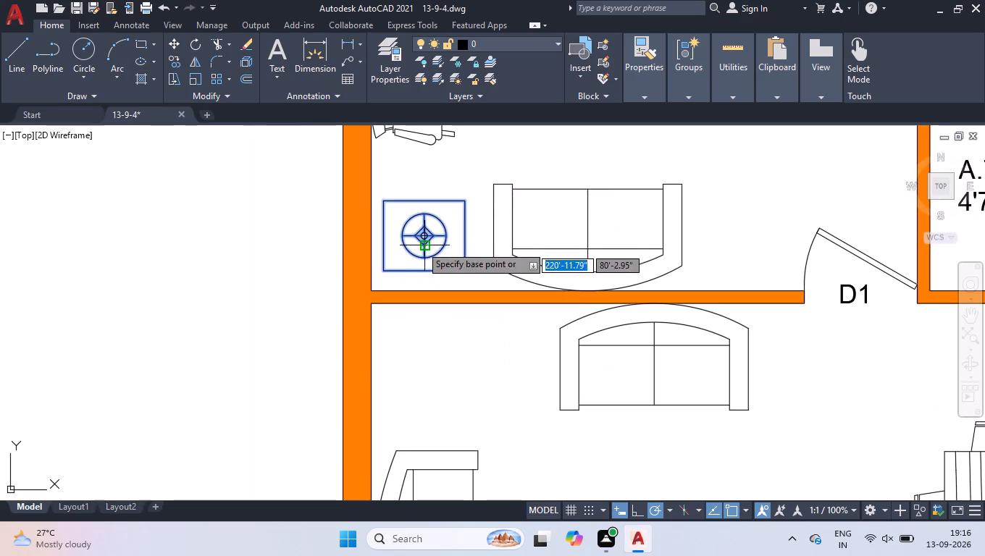
click(425, 237)
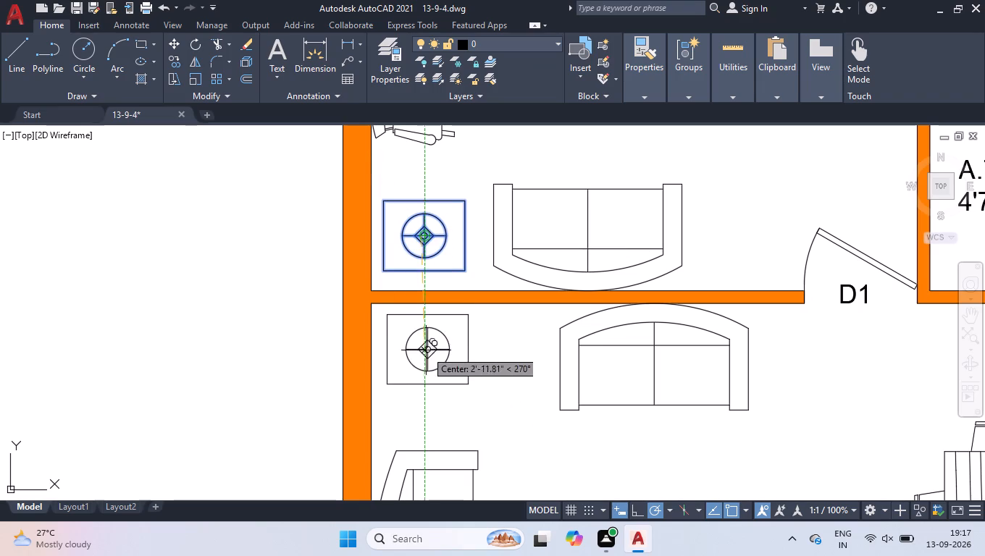
click(432, 363)
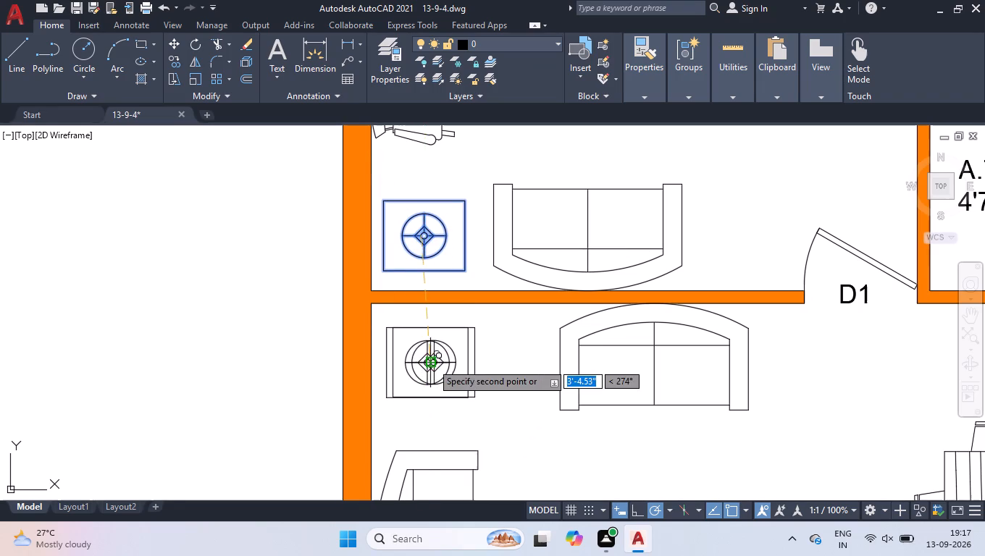
With Ortho on, place another copy of the side table with lamp in the dining area's lower-left corner, below the long sofa.
scroll(432, 363, down, 3)
scroll(411, 220, down, 2)
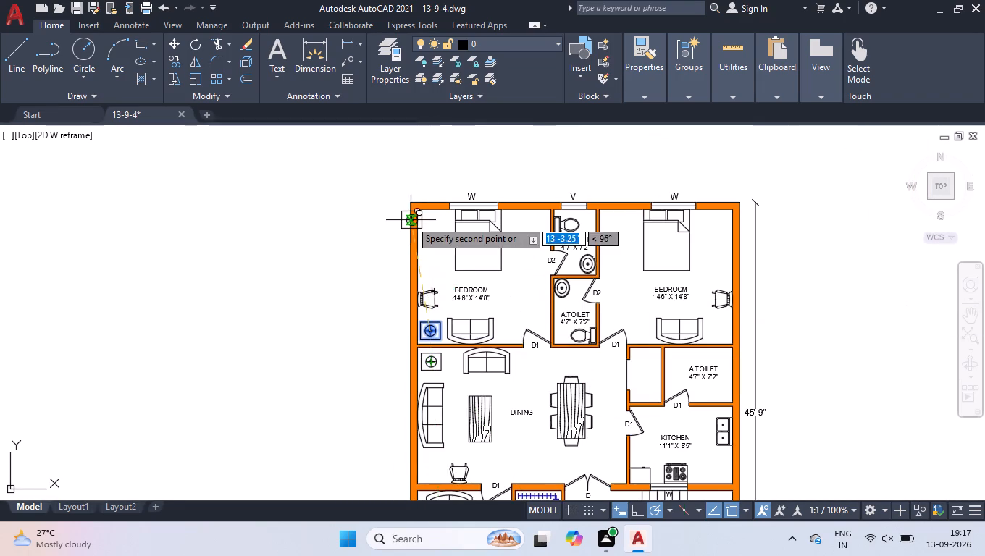
scroll(430, 329, up, 3)
scroll(355, 326, up, 1)
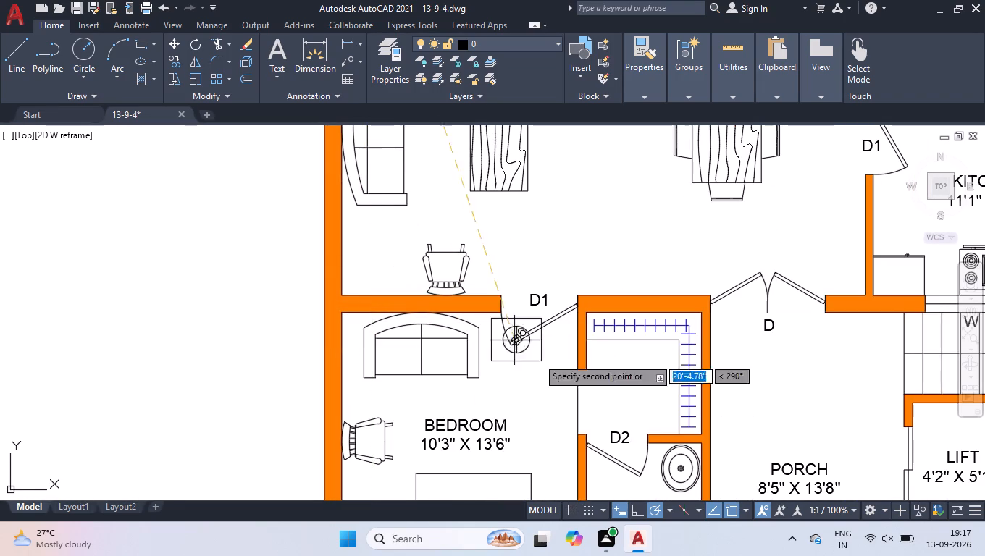
click(639, 513)
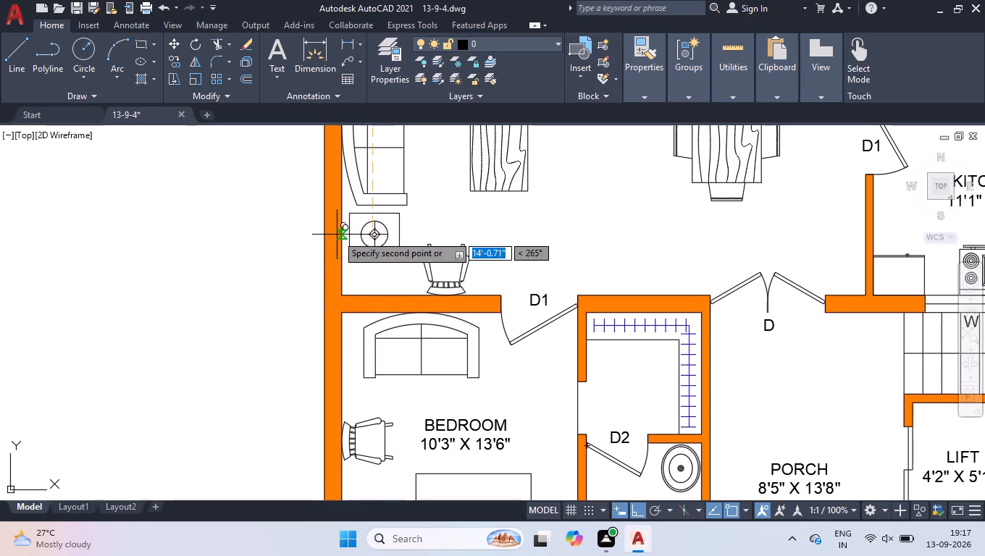
scroll(337, 235, up, 3)
click(420, 328)
scroll(423, 325, down, 3)
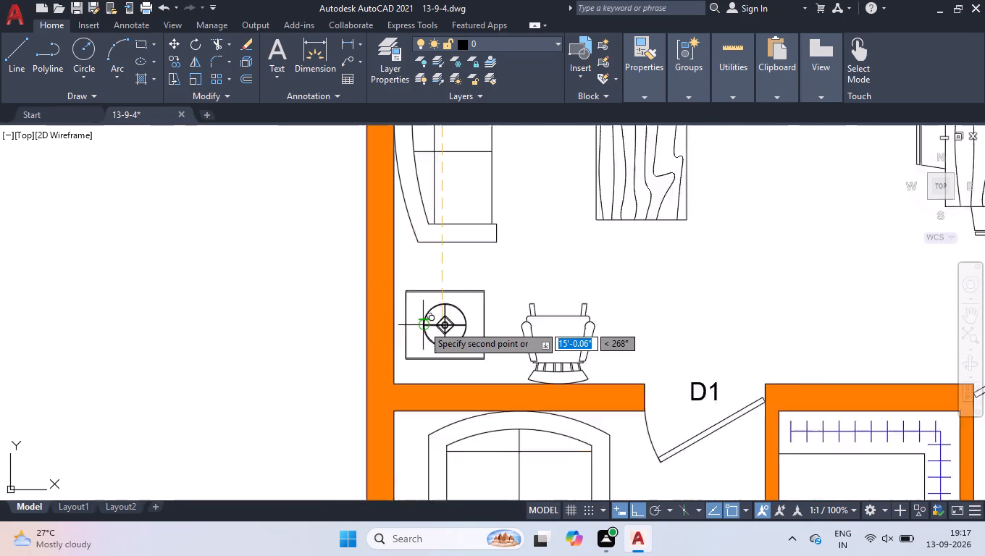
Place a further copy straight up in the upper-left bedroom's top corner beside the bed and finish copying.
scroll(423, 325, down, 2)
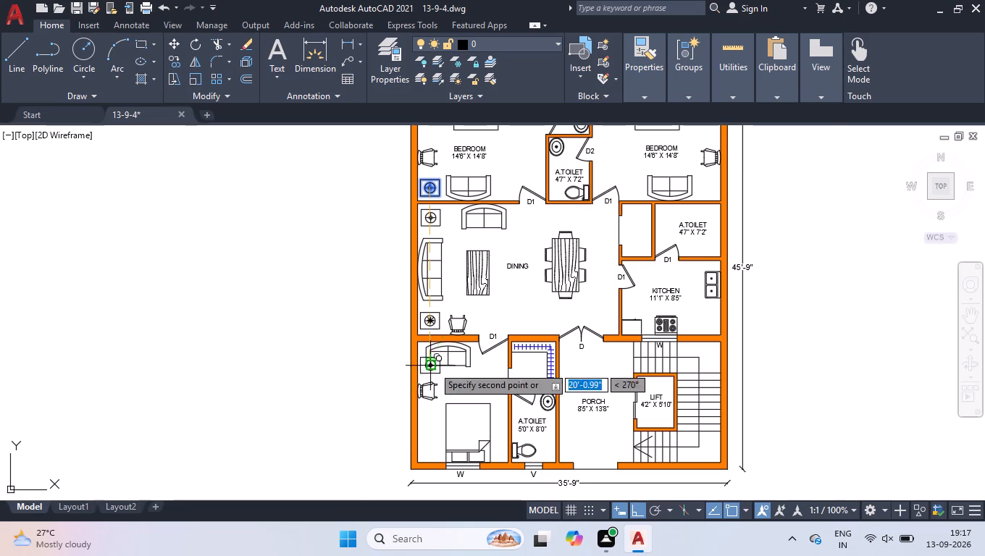
scroll(346, 366, down, 2)
scroll(392, 203, up, 2)
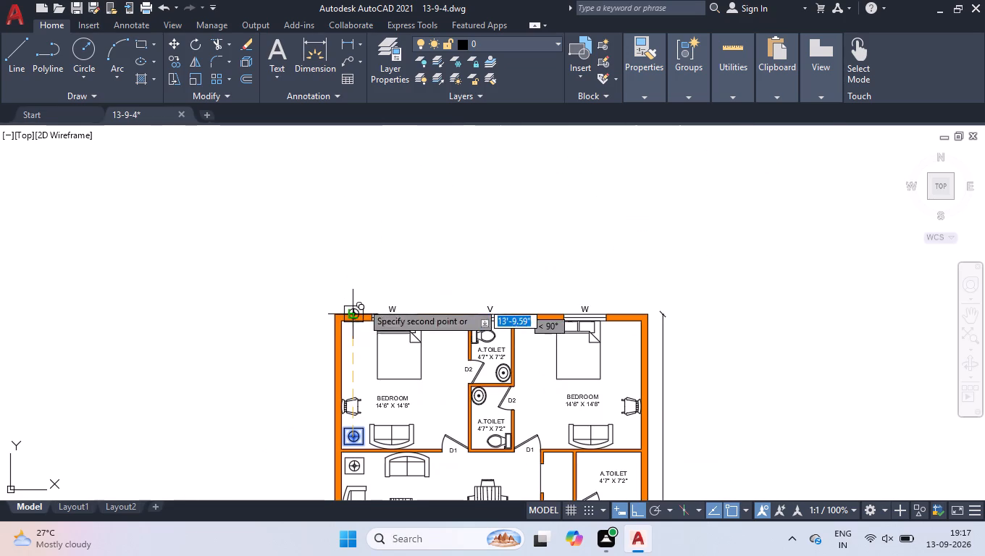
scroll(444, 232, down, 1)
scroll(380, 327, up, 3)
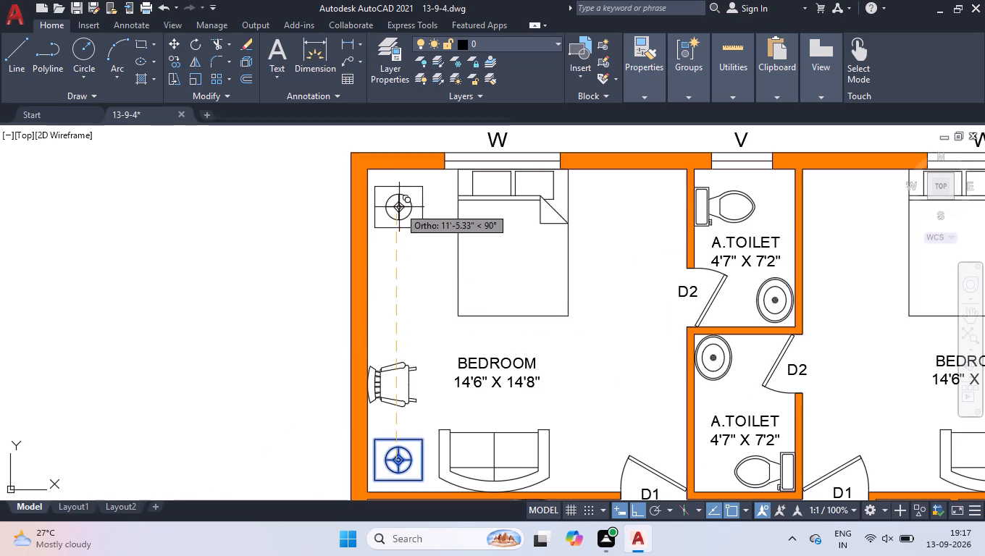
click(404, 201)
key(Return)
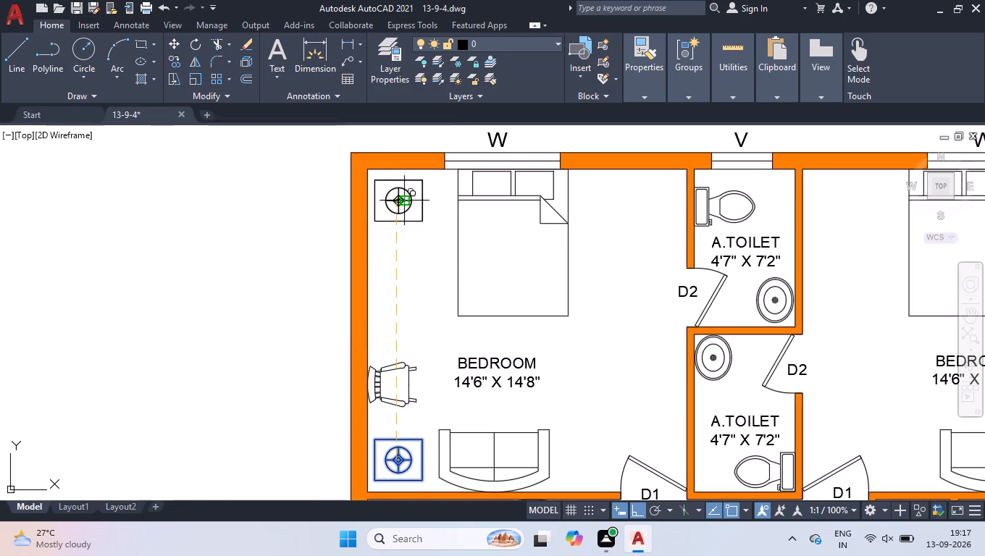
Delete the original side table with its lamp beside the sofa in the upper-left bedroom.
scroll(385, 355, down, 1)
scroll(395, 427, up, 3)
click(429, 338)
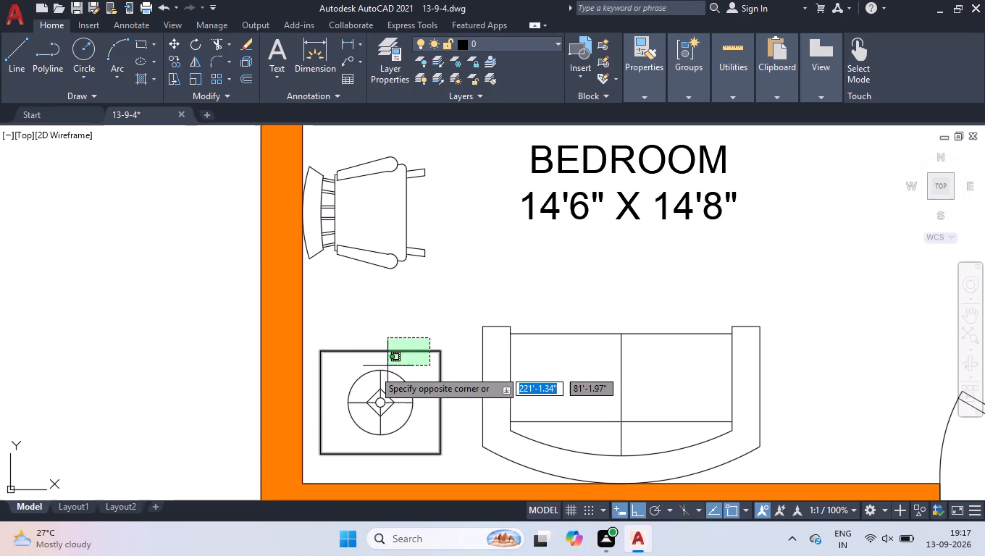
click(370, 384)
key(Delete)
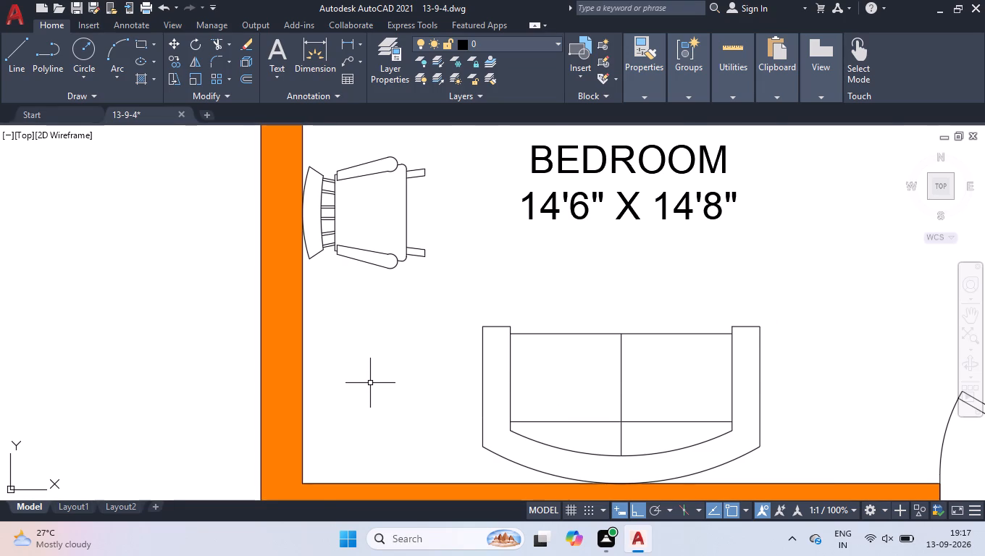
Copy the bedside side table with lamp, from the lamp's center, horizontally to the upper-right bedroom's outer top corner beside the bed.
scroll(370, 382, down, 2)
scroll(382, 322, down, 1)
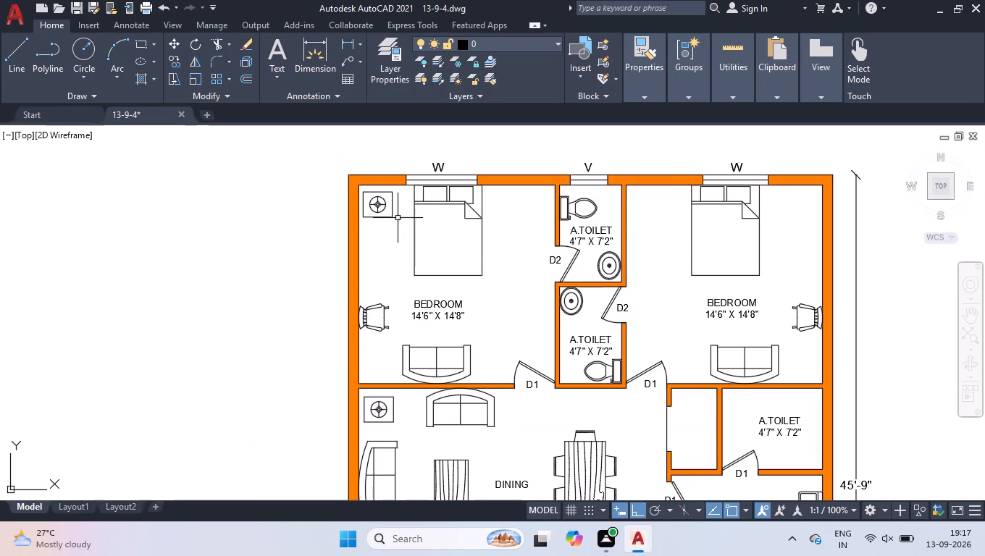
click(396, 195)
click(370, 208)
text(COP)
key(Return)
scroll(369, 208, up, 2)
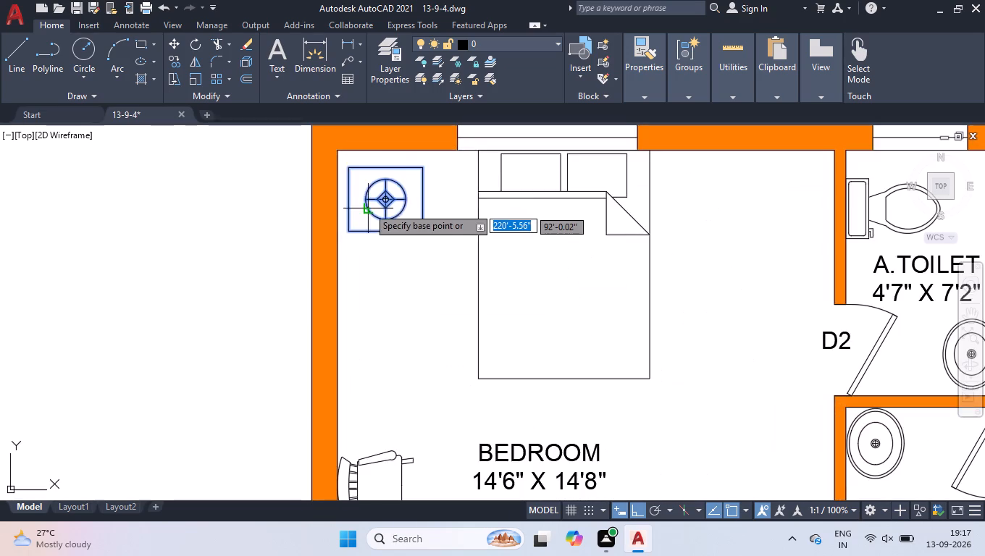
scroll(368, 202, up, 3)
scroll(429, 196, up, 3)
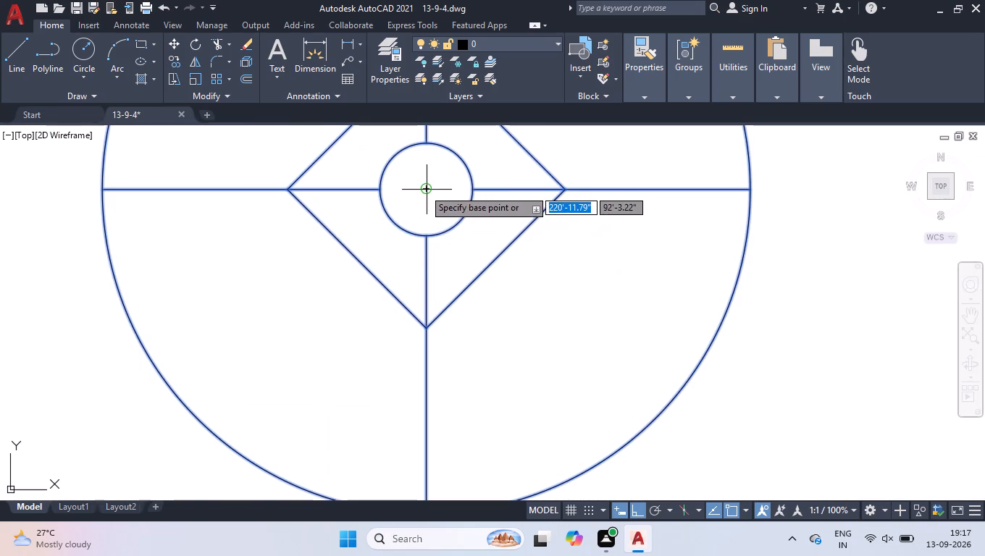
click(424, 189)
scroll(424, 189, down, 8)
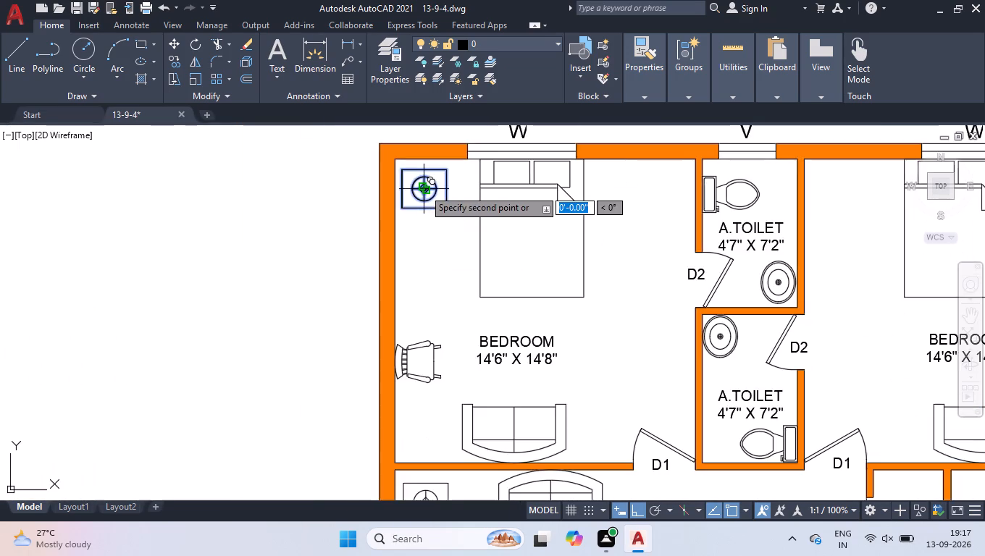
scroll(424, 189, down, 2)
scroll(745, 186, up, 1)
scroll(598, 172, up, 2)
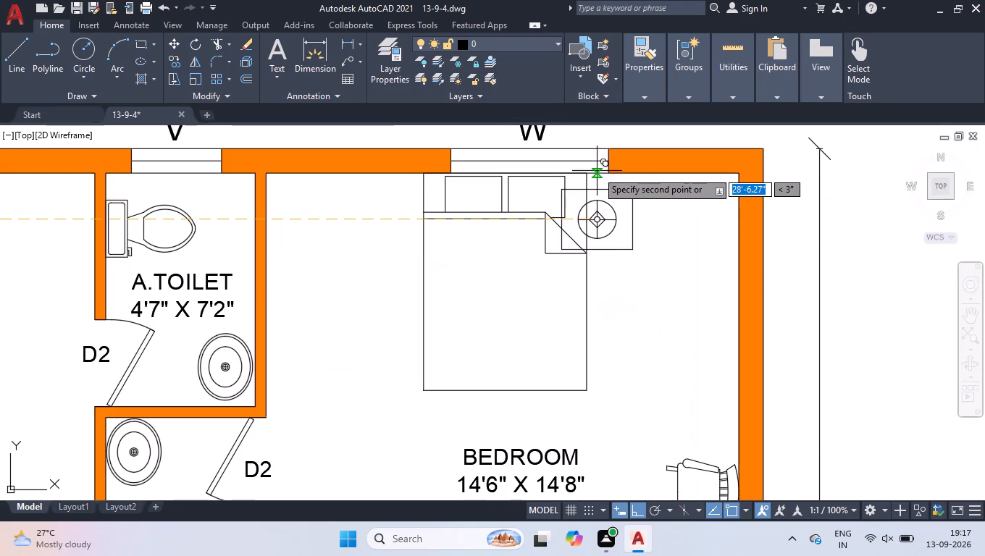
click(674, 206)
key(Return)
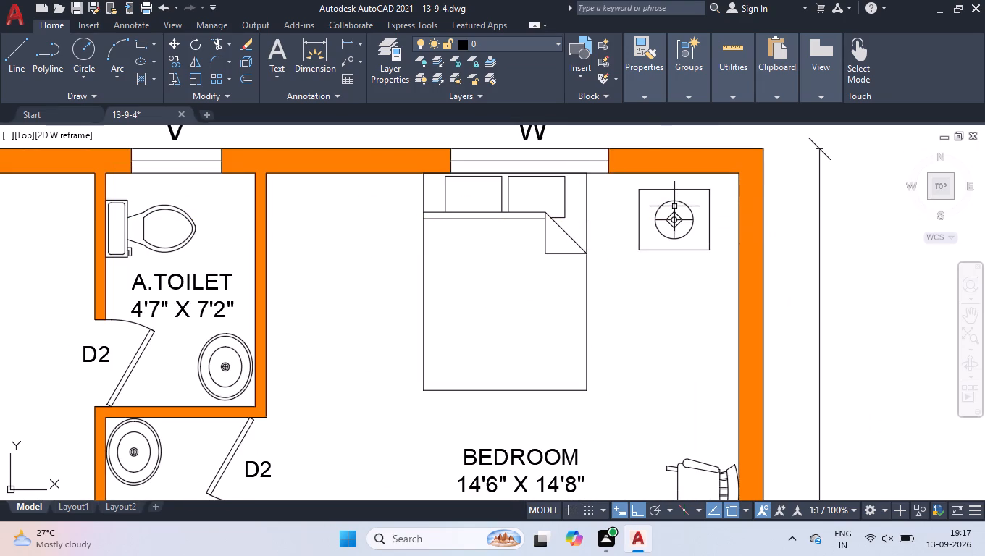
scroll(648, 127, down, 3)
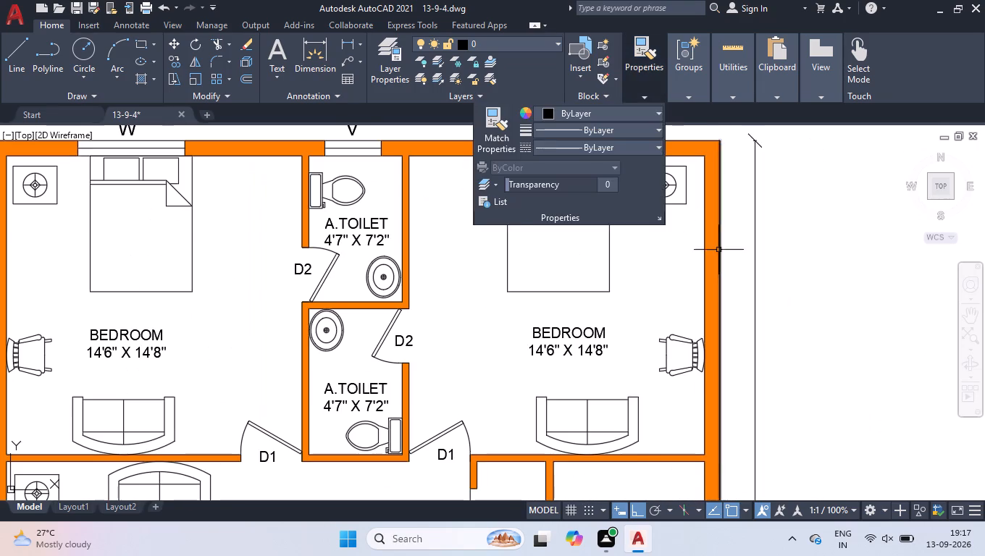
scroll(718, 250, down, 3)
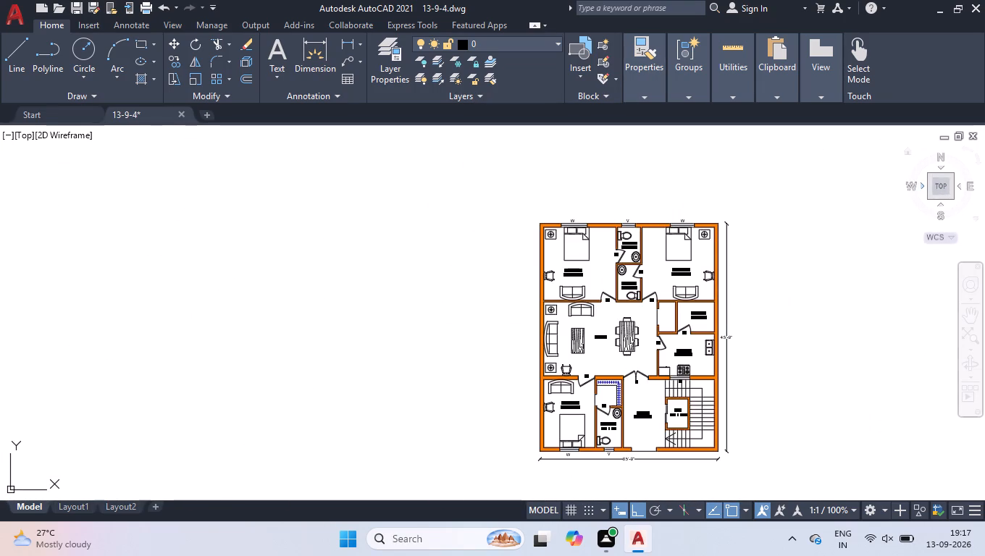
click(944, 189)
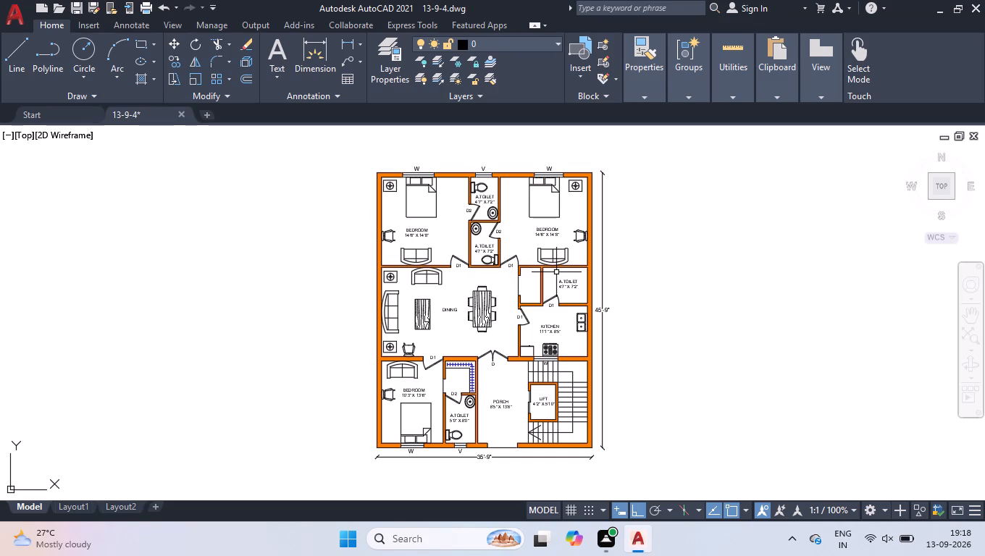
Query the log file name with the LOGFILENAME system variable.
text(LOGFIK)
key(BackSpace)
key(l)
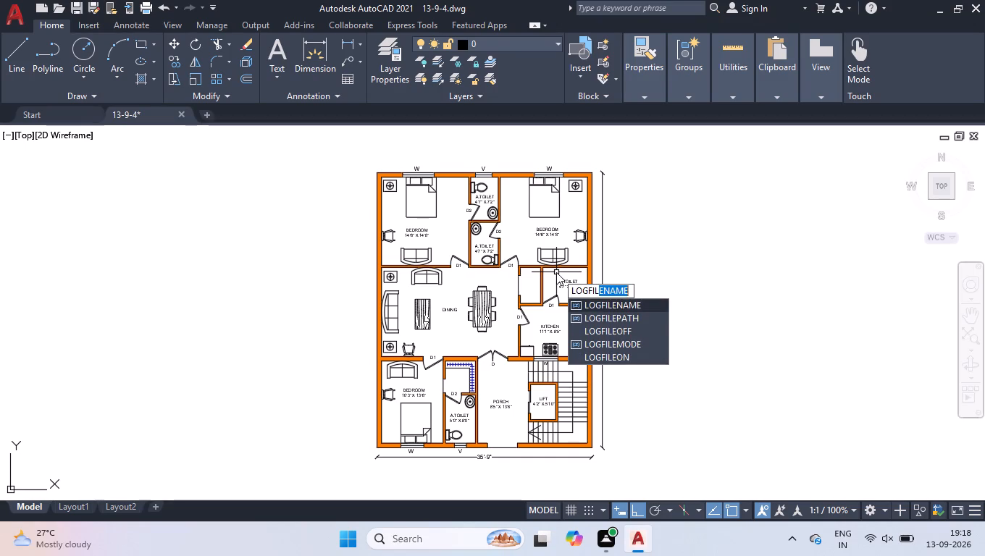
key(Return)
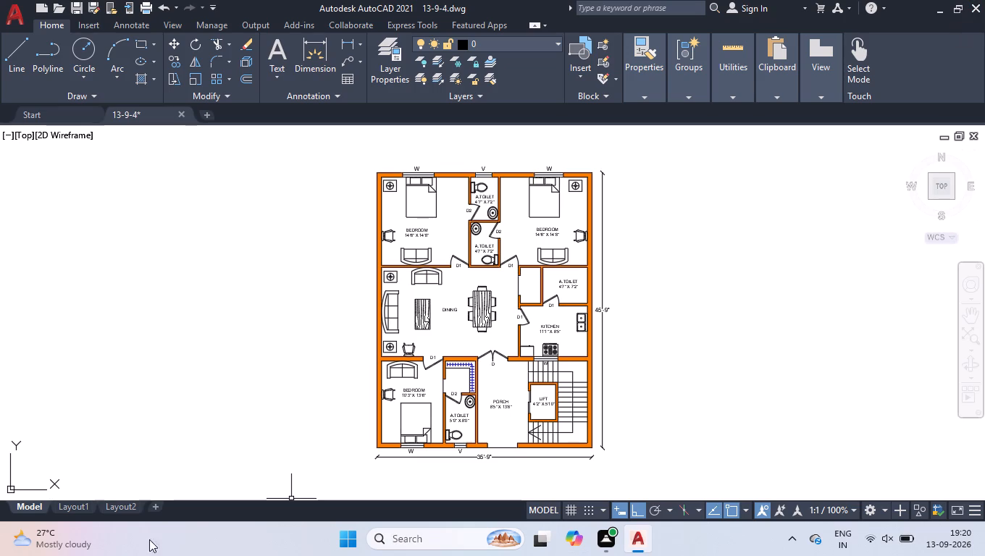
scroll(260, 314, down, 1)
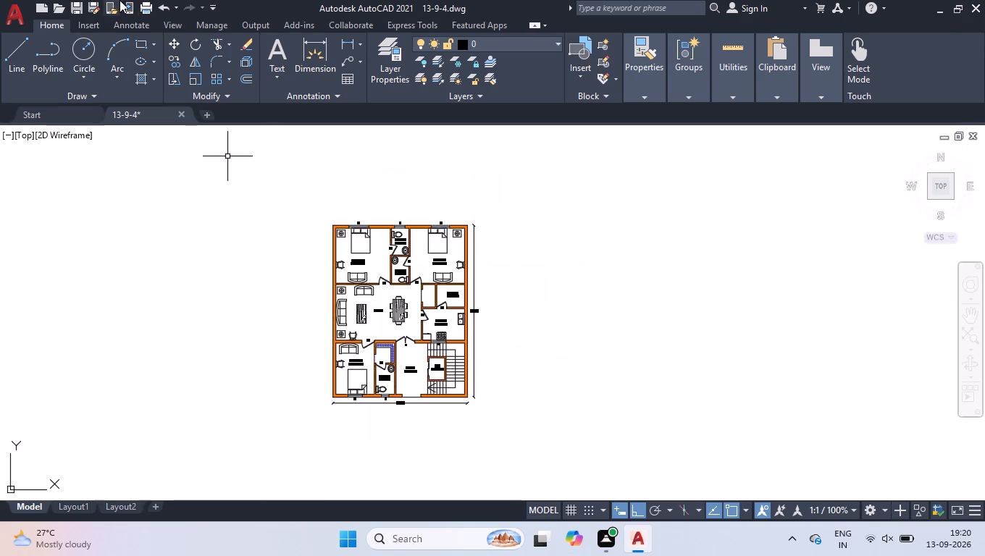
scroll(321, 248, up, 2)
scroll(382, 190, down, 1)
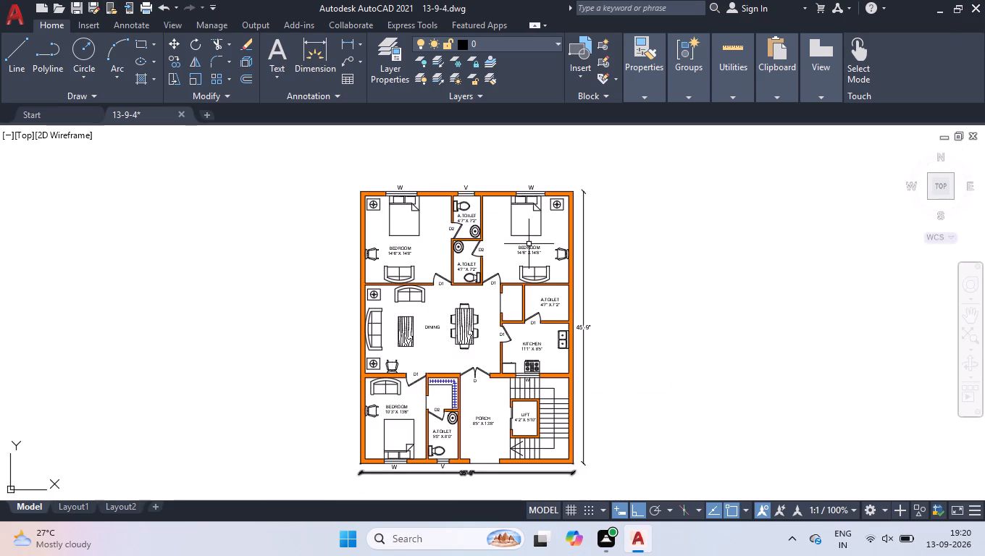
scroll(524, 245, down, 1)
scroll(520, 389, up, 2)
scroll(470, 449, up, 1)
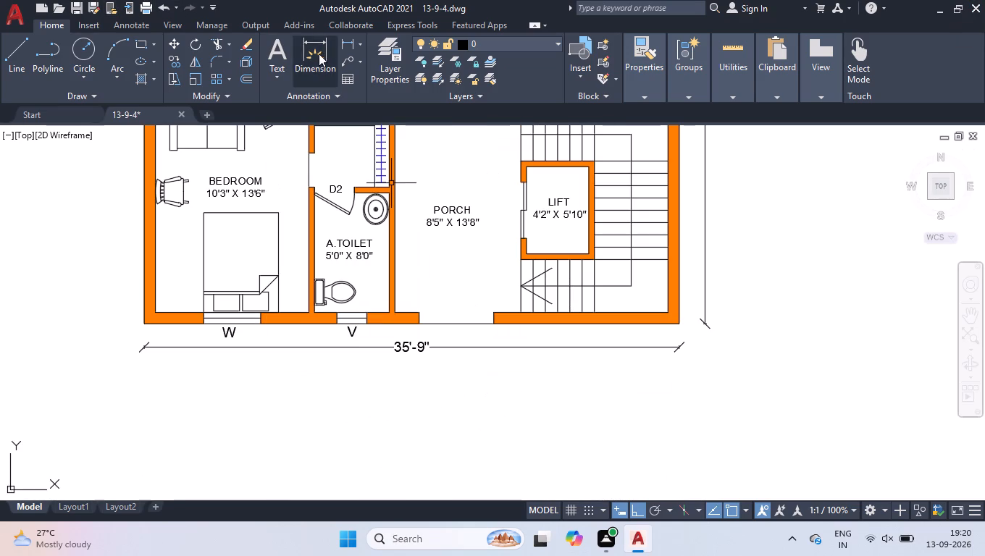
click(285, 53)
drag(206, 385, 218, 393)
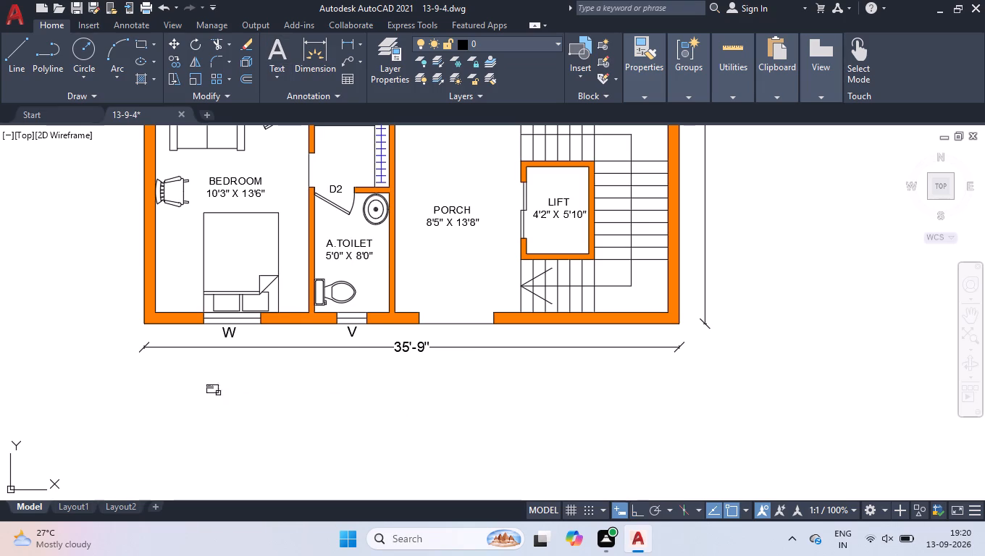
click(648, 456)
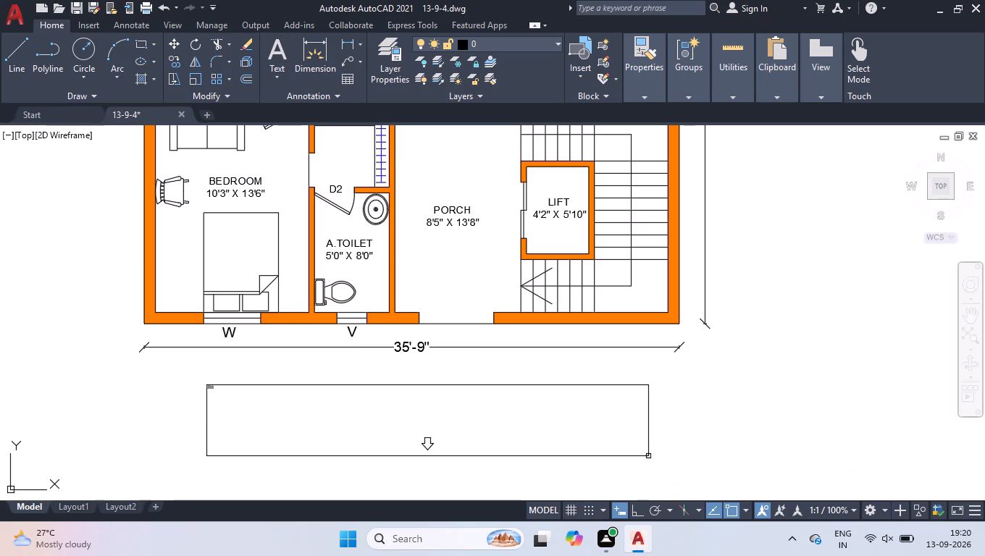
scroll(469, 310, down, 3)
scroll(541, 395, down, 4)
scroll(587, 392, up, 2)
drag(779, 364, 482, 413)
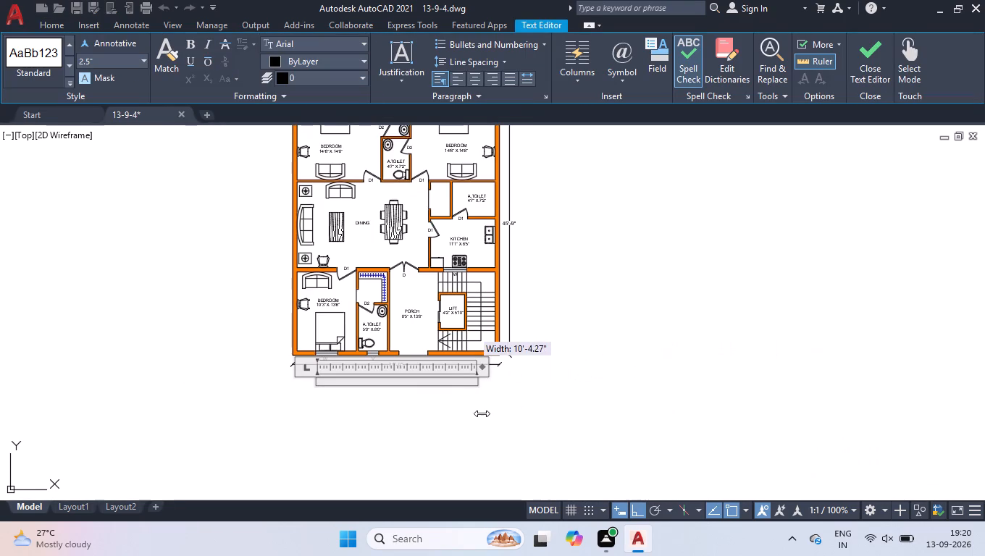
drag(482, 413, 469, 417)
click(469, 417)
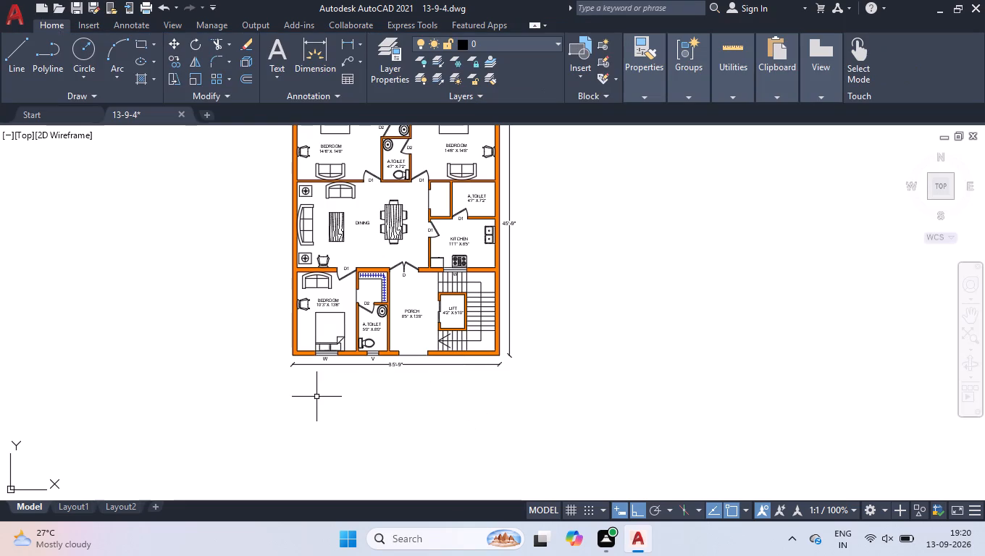
Start a multiline text frame below the plan's bottom overall dimension and narrow its width.
key(space)
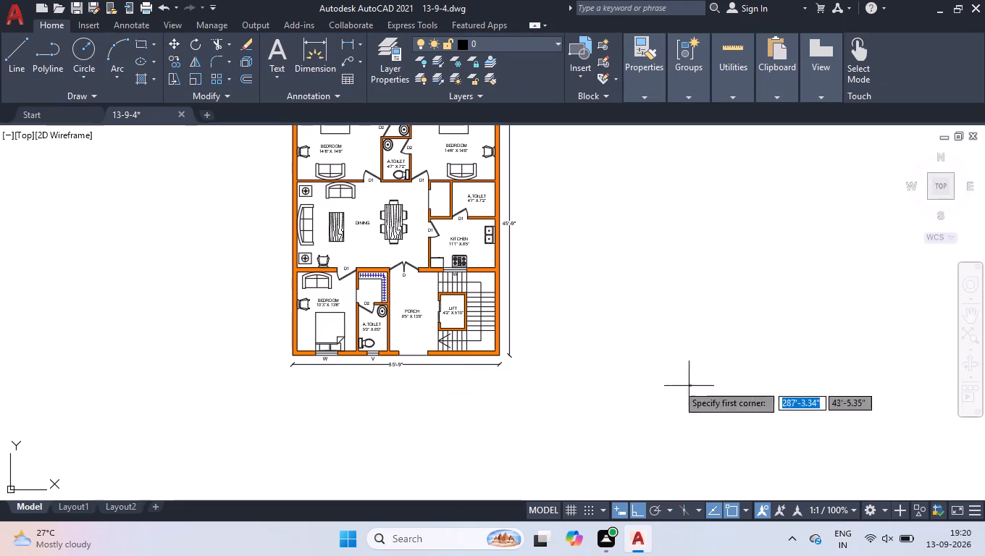
drag(326, 383, 335, 389)
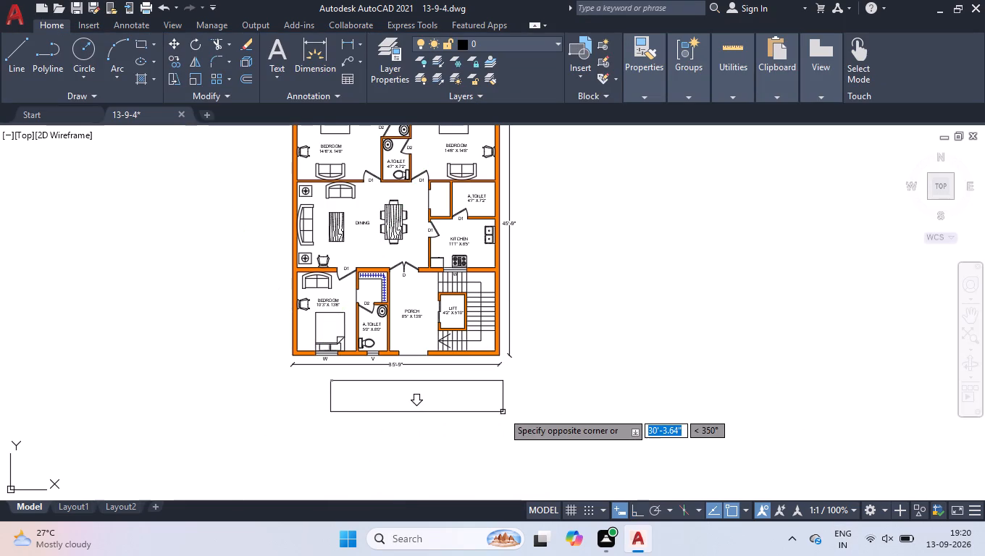
click(503, 412)
scroll(495, 379, down, 3)
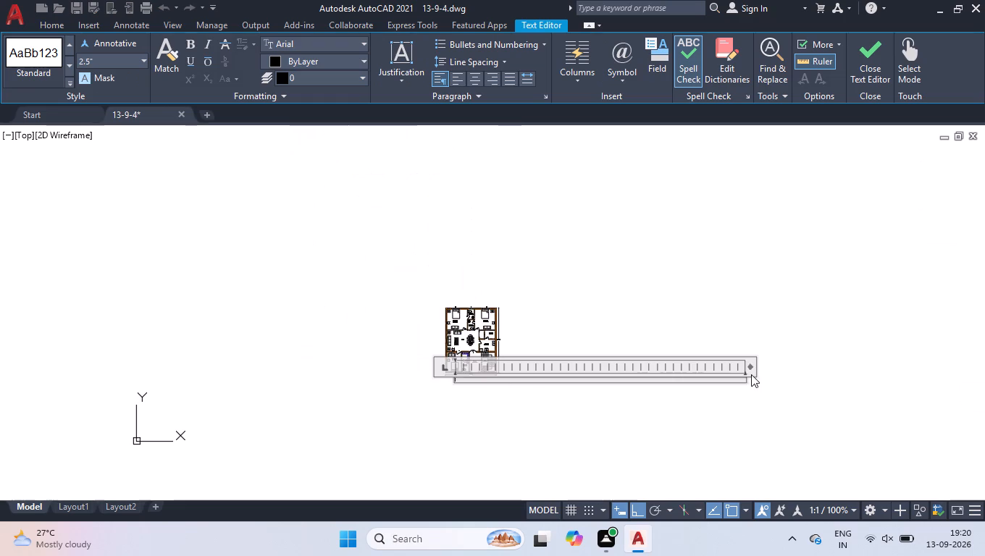
drag(753, 363, 727, 363)
drag(750, 366, 746, 368)
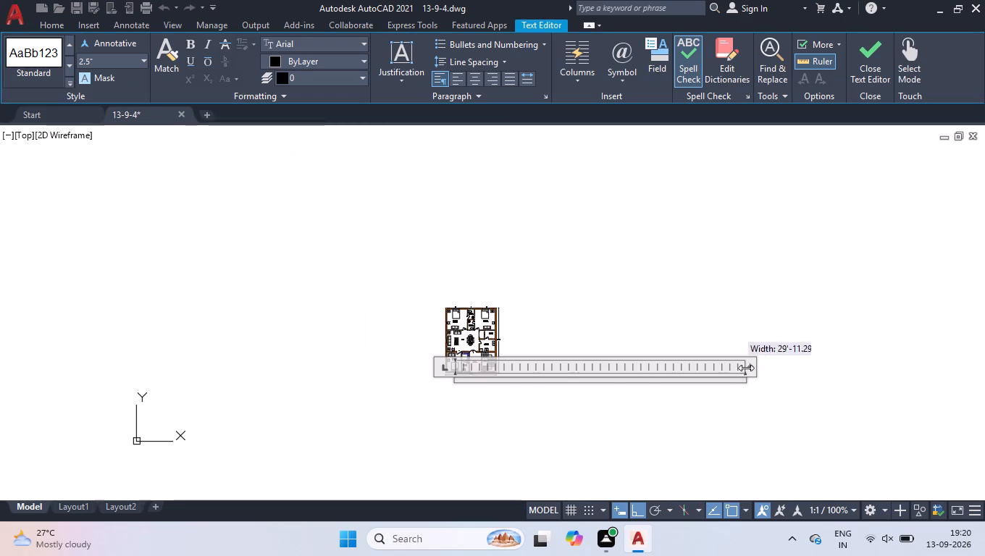
drag(746, 368, 510, 427)
scroll(461, 424, up, 3)
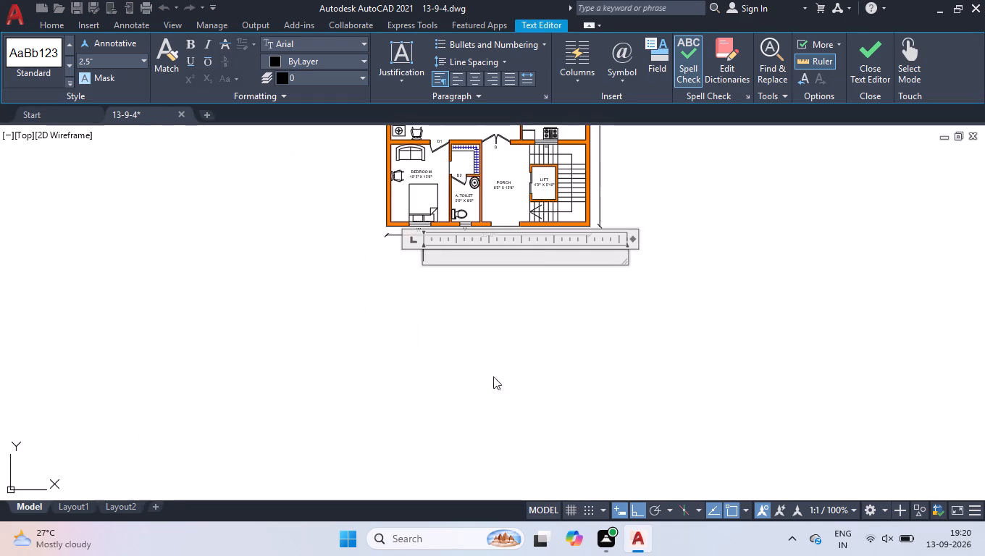
scroll(519, 166, up, 2)
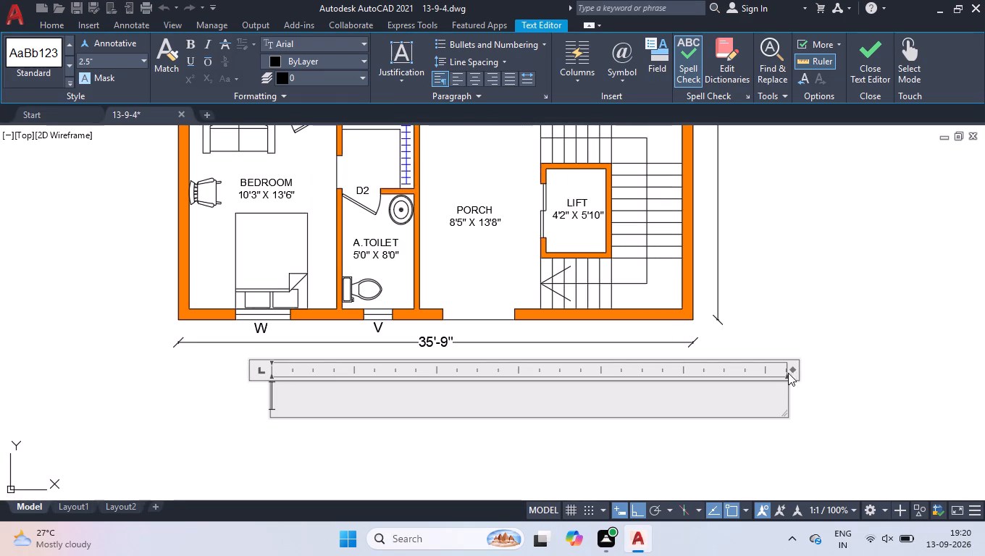
drag(792, 370, 607, 400)
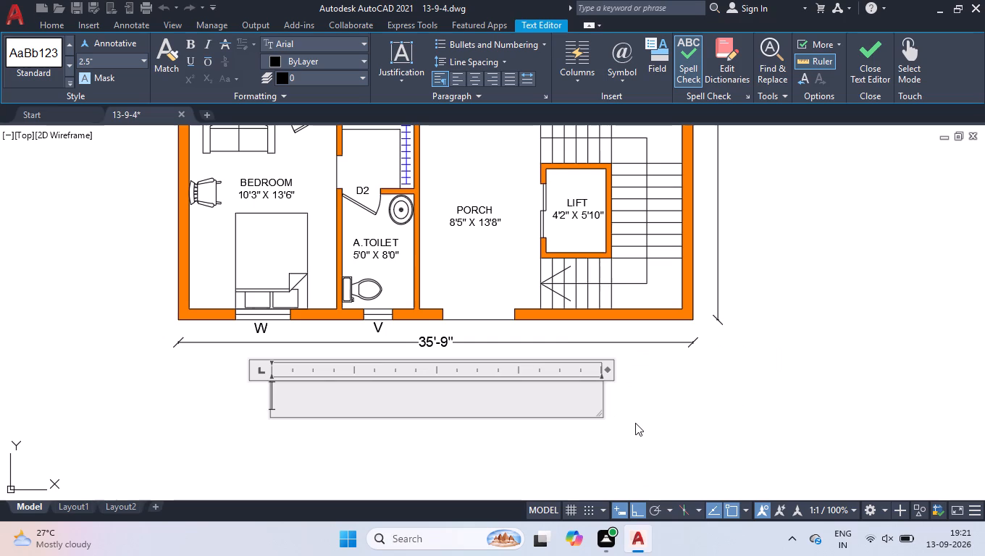
Set the text height to 1', enter R O A D, widen the frame to fit one line and finish the text.
click(114, 62)
text(1')
key(Return)
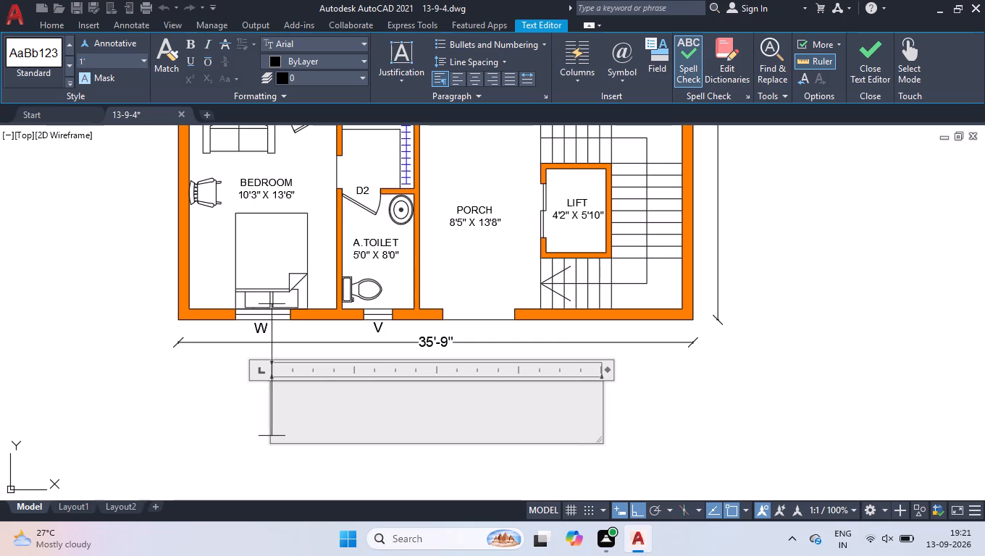
text(R)
key(space)
key(space)
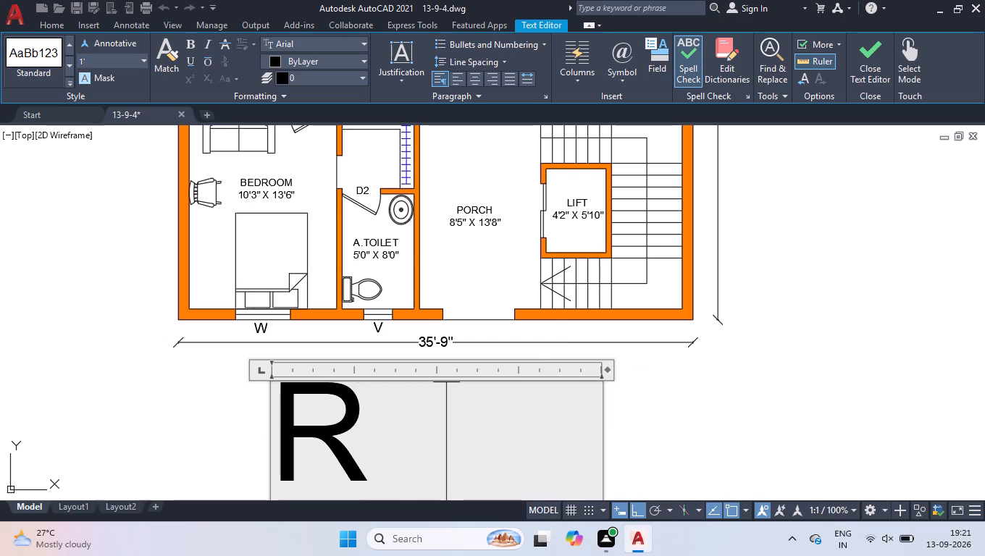
key(BackSpace)
text(O A D)
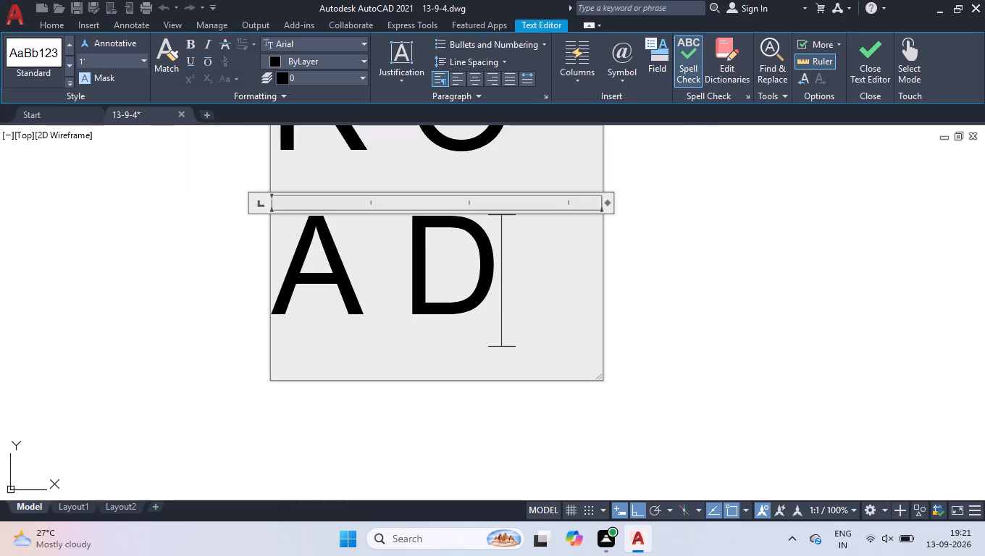
scroll(313, 321, down, 3)
scroll(302, 243, up, 2)
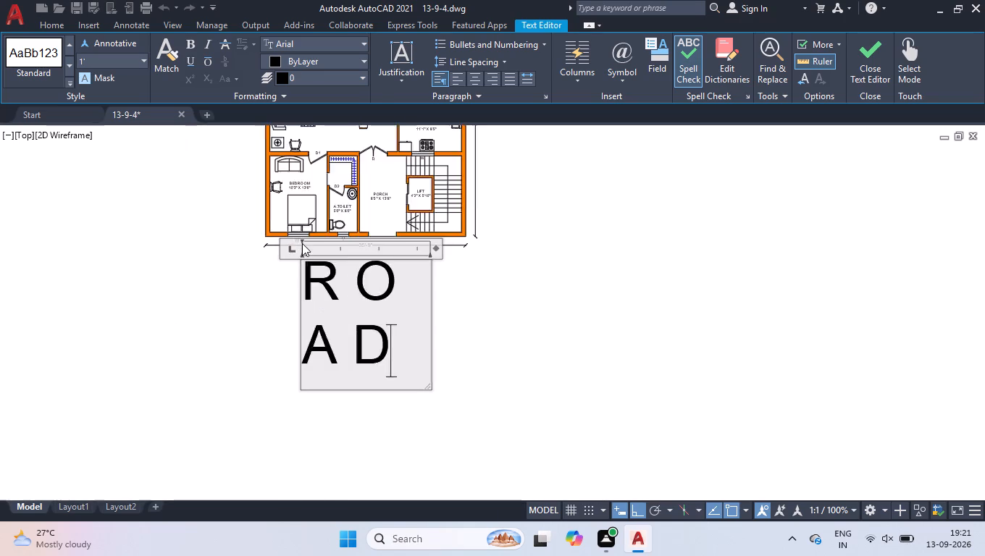
drag(509, 260, 631, 271)
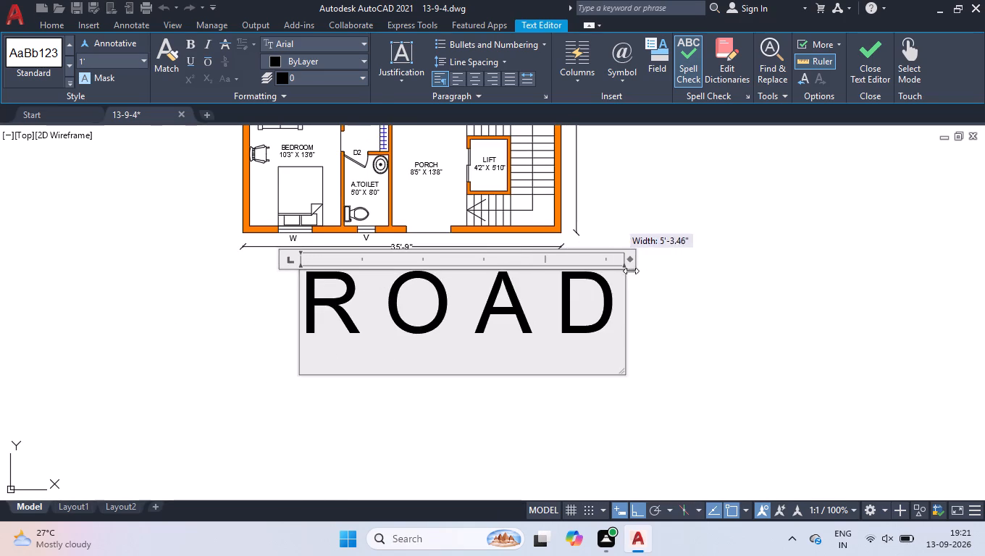
drag(631, 271, 635, 270)
click(650, 224)
Set the R O A D text's height to 3' and widen its frame so the word fits on one line.
double_click(303, 277)
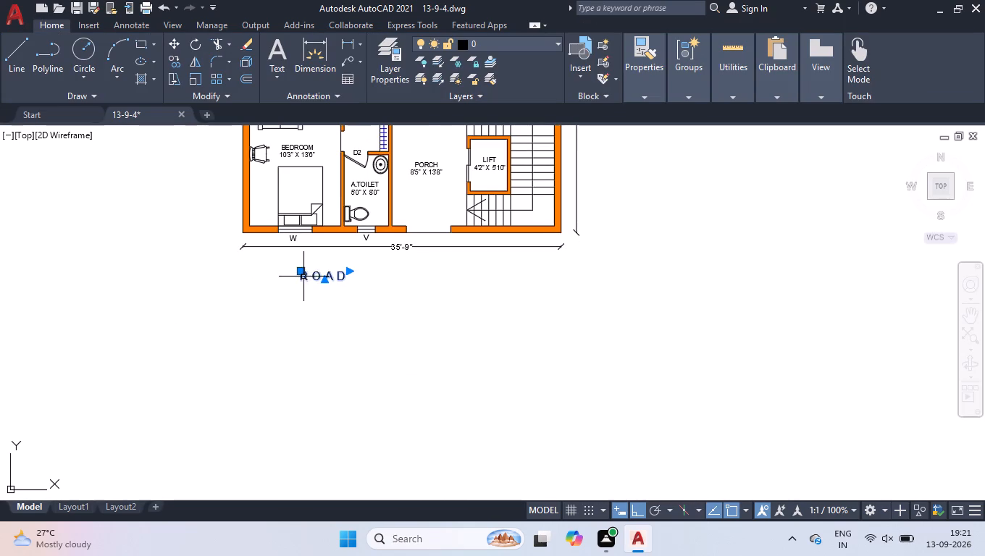
click(123, 62)
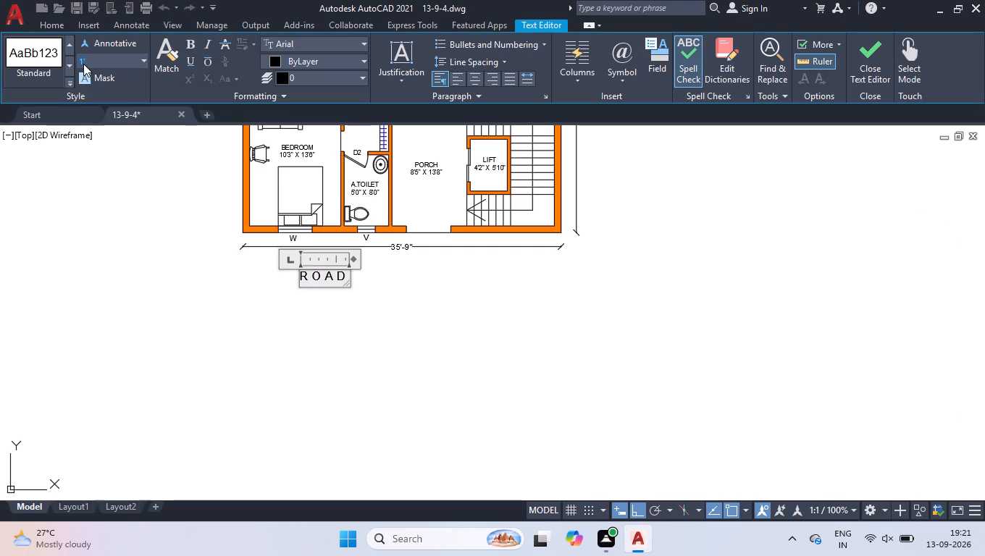
key(ctrl+a)
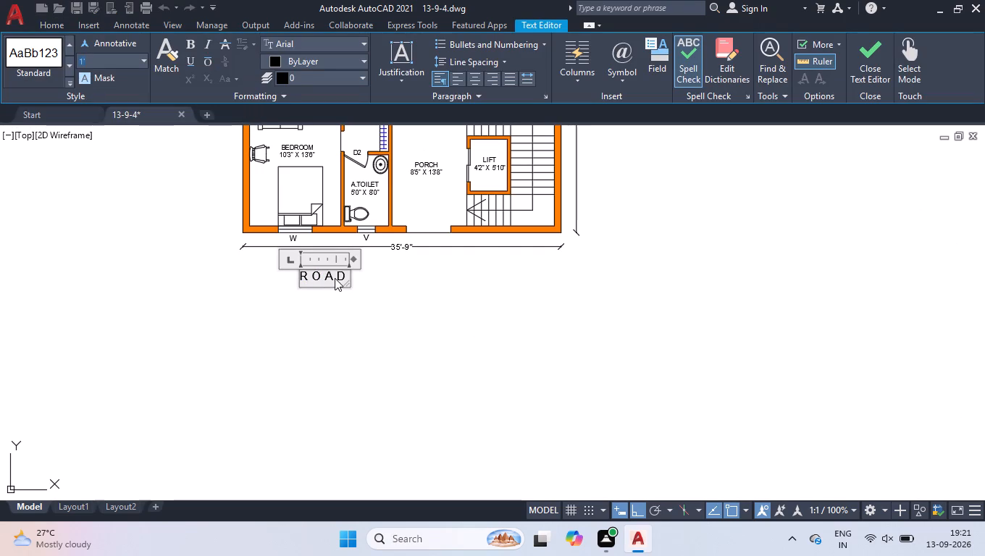
click(344, 274)
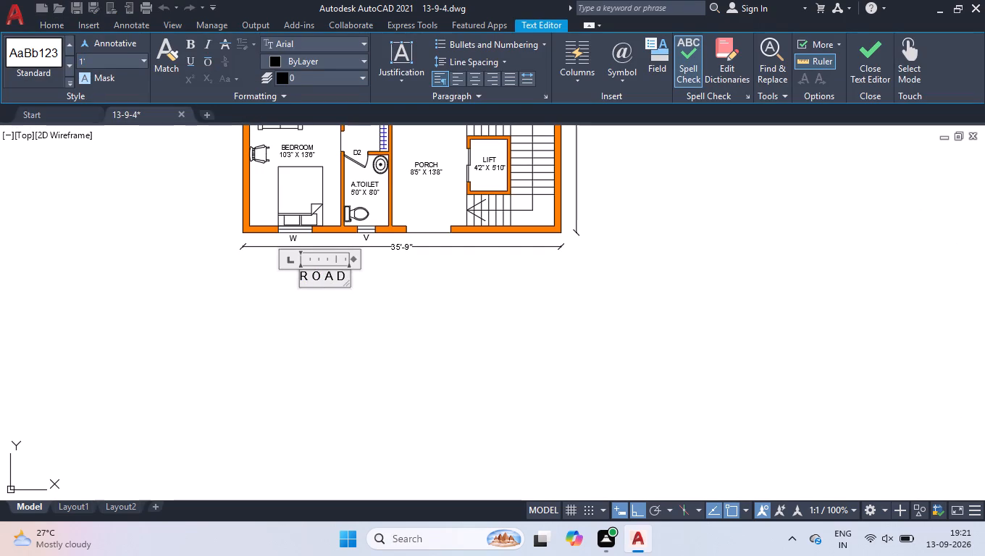
drag(342, 274, 237, 278)
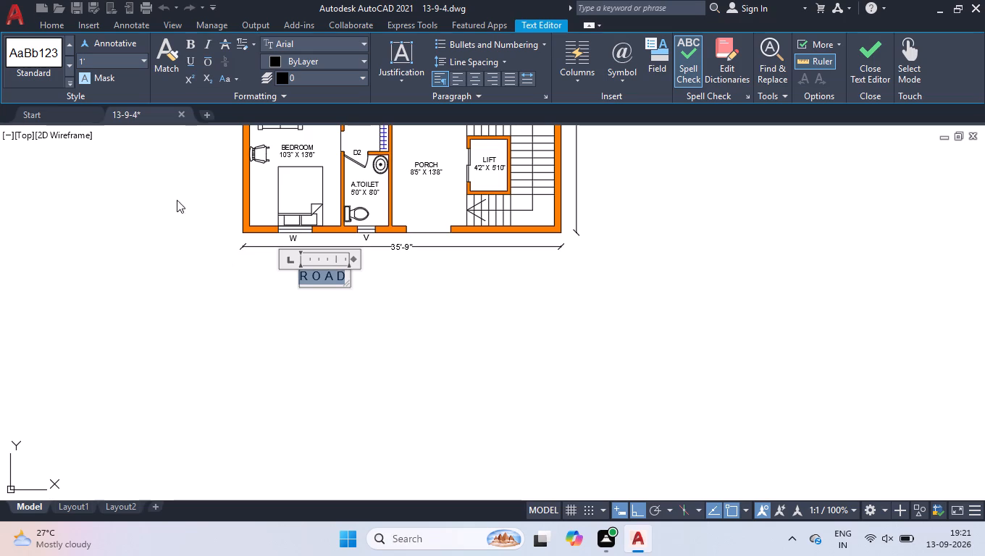
click(97, 56)
key(3)
key(apostrophe)
key(Return)
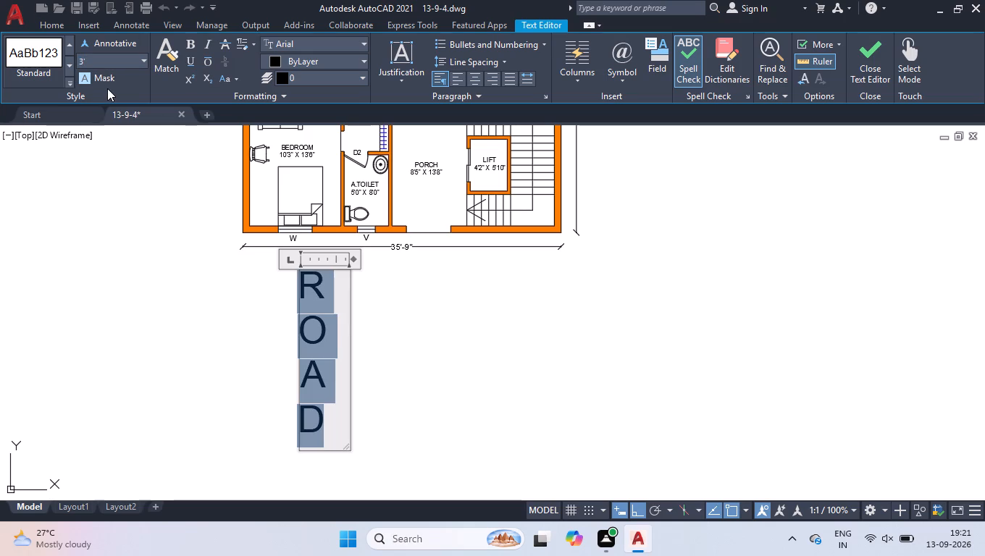
drag(356, 260, 504, 283)
click(488, 371)
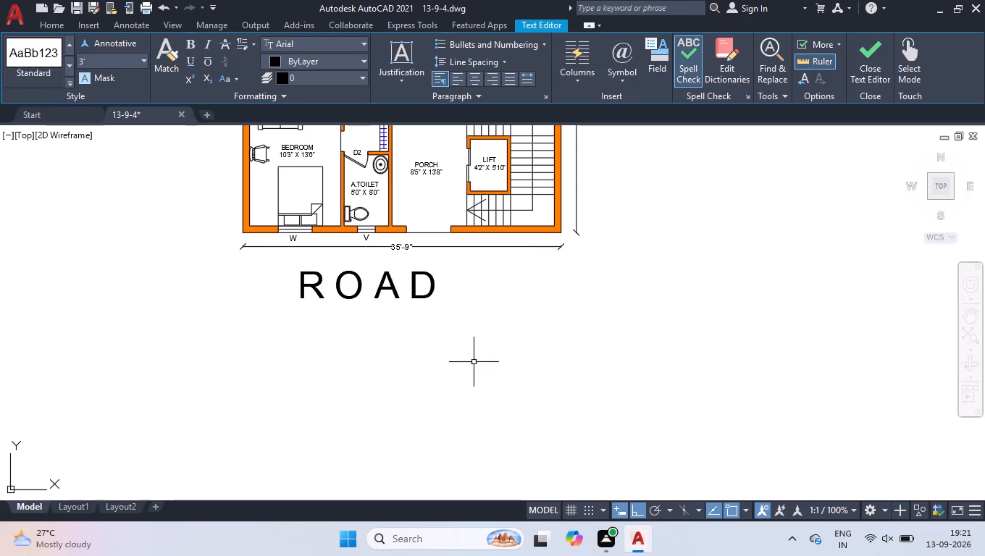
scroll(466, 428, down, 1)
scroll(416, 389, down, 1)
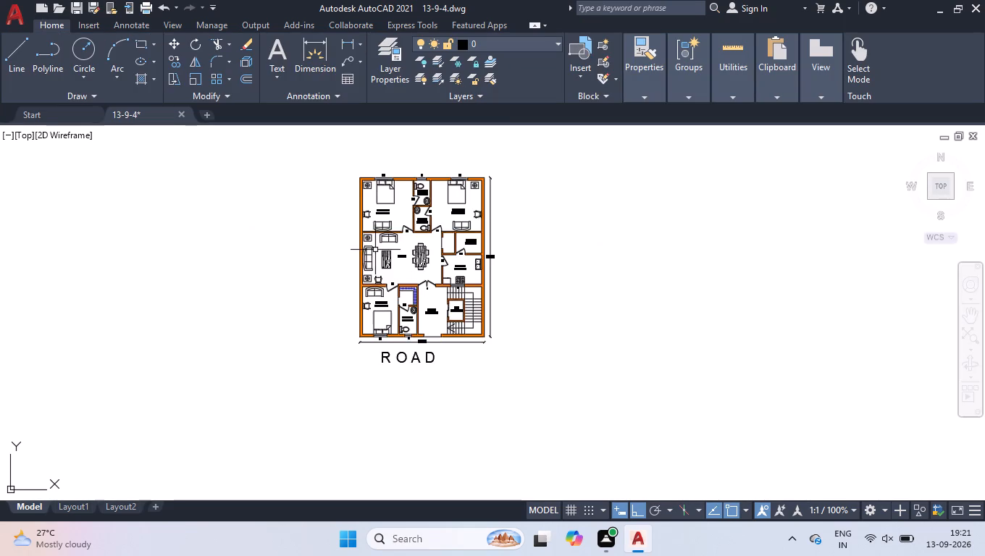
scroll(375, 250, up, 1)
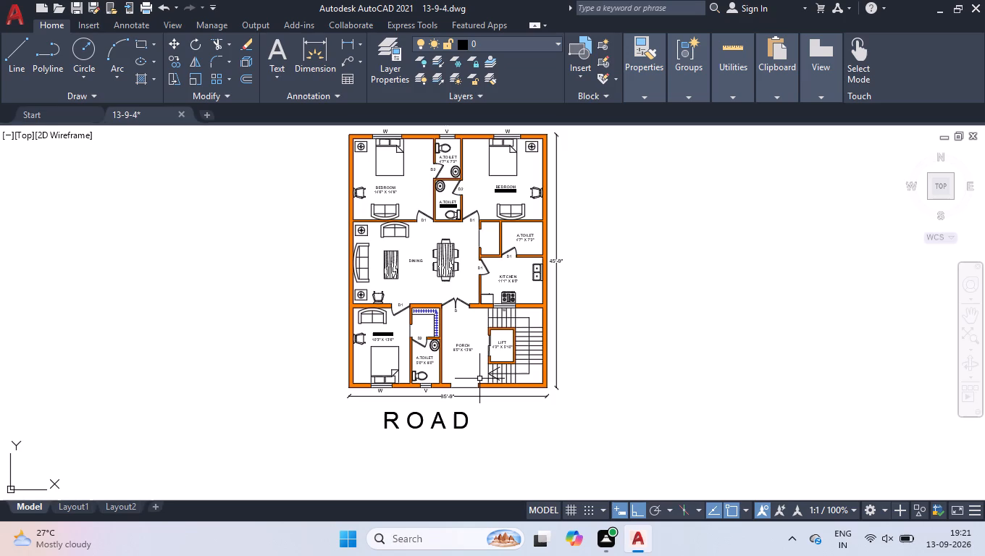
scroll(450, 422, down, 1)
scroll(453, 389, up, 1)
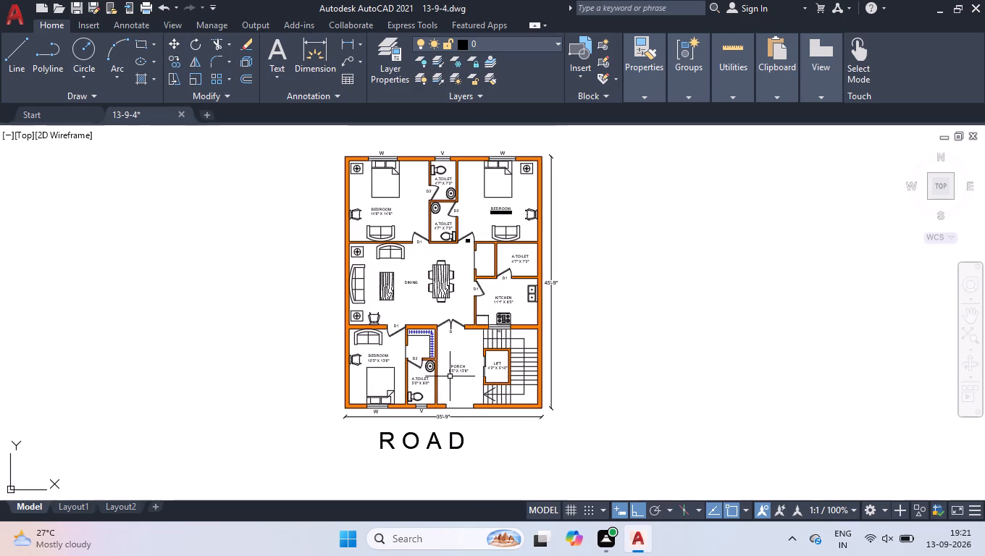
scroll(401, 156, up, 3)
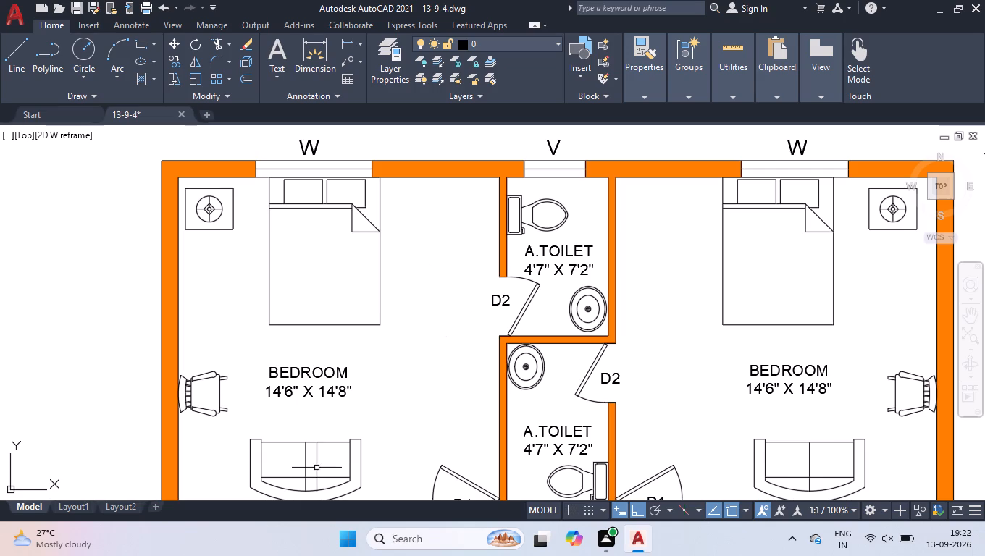
Delete the existing viewport in Layout1.
click(68, 507)
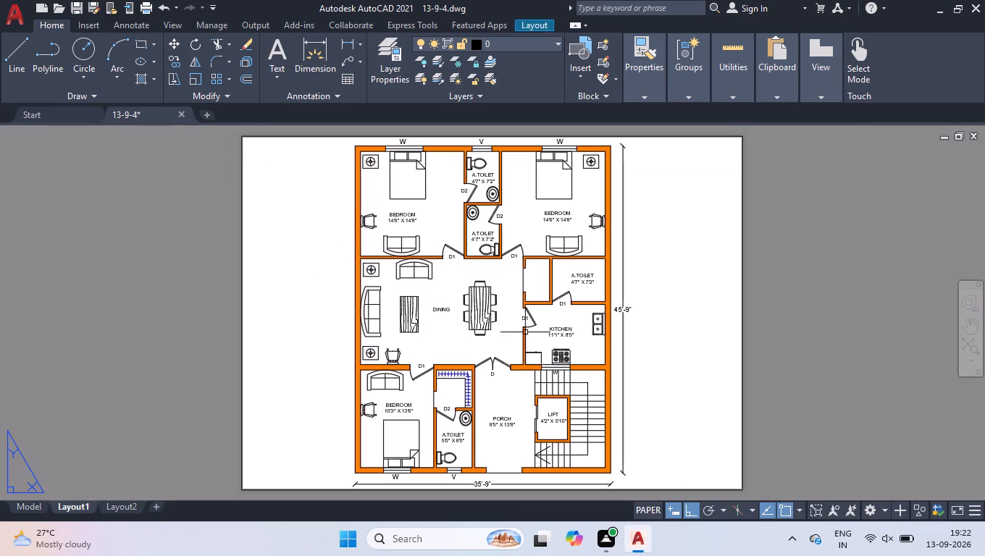
drag(810, 203, 804, 207)
click(584, 325)
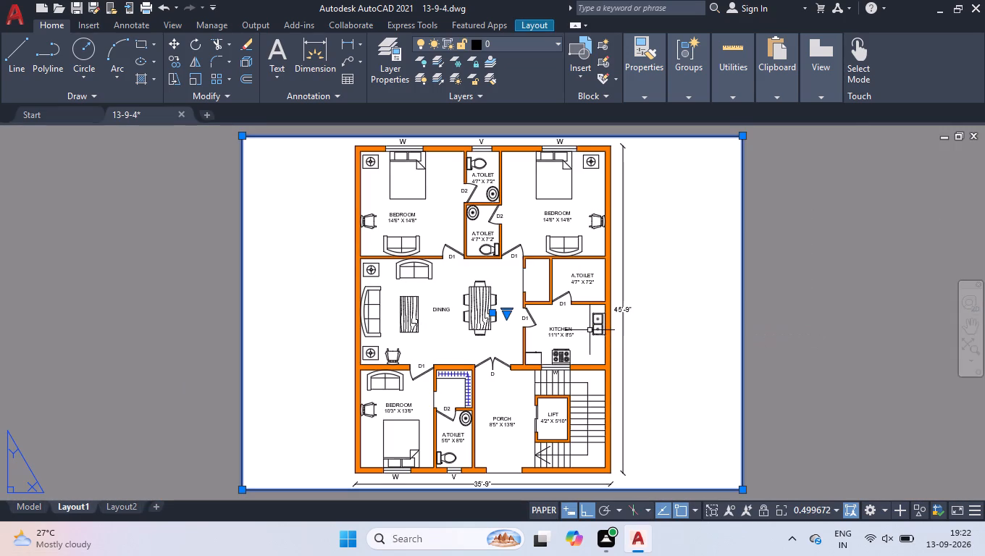
key(Delete)
Create a new viewport in Layout1 with the MV command, from 0,0 to 420,297.
text(MV)
key(Return)
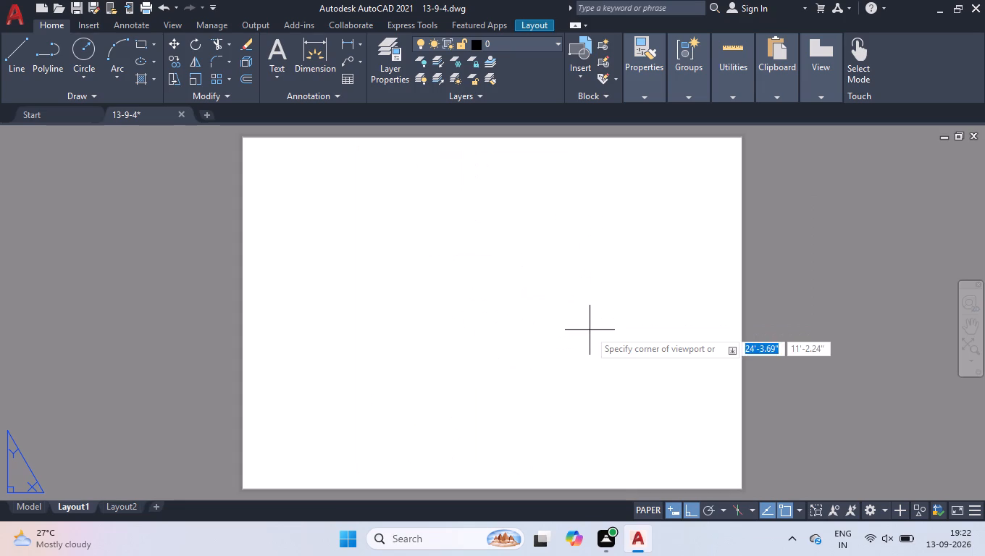
text(0,0)
key(Return)
text(420,297)
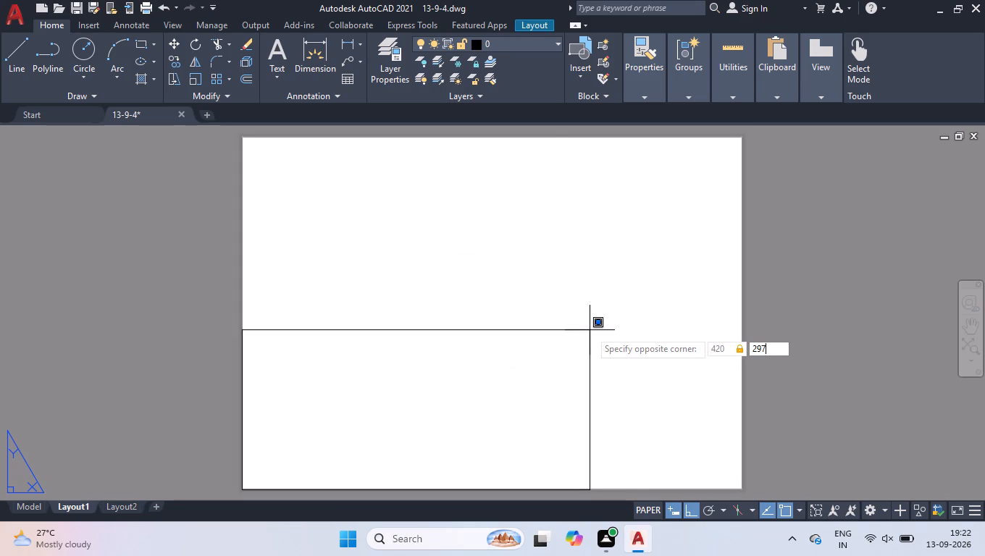
key(Return)
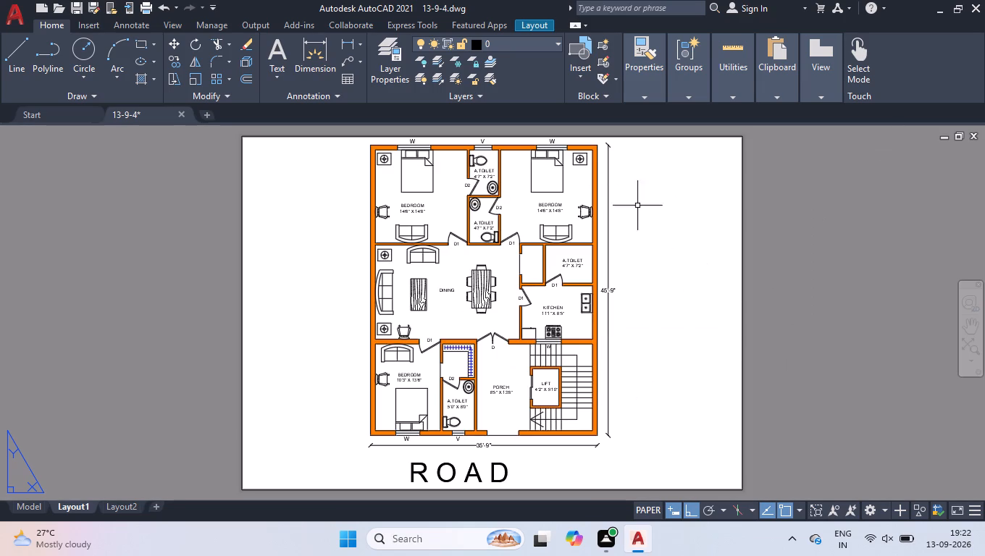
Switch to model space and widen the frame of the R O A D text below the floor plan.
click(32, 500)
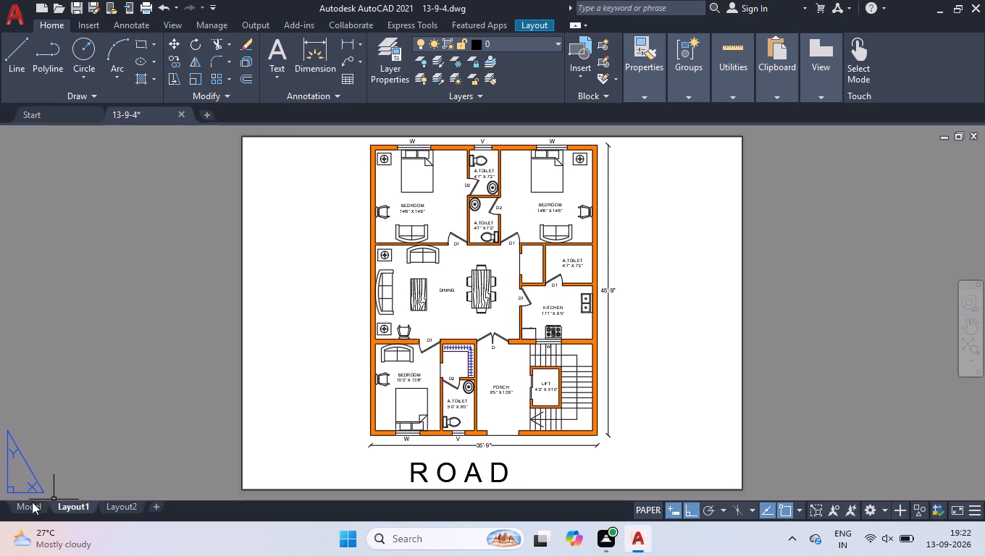
click(34, 507)
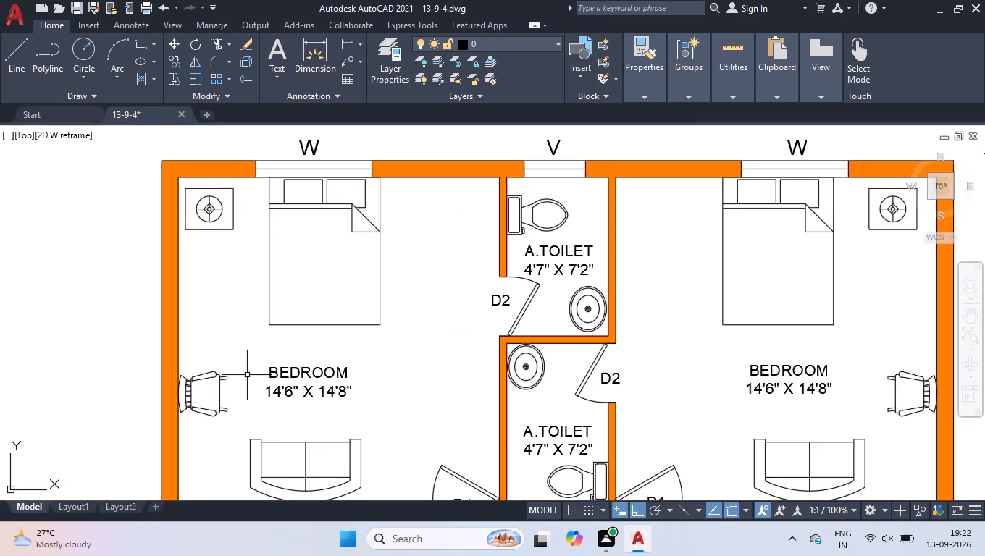
scroll(249, 379, down, 5)
scroll(233, 478, up, 3)
scroll(382, 338, up, 2)
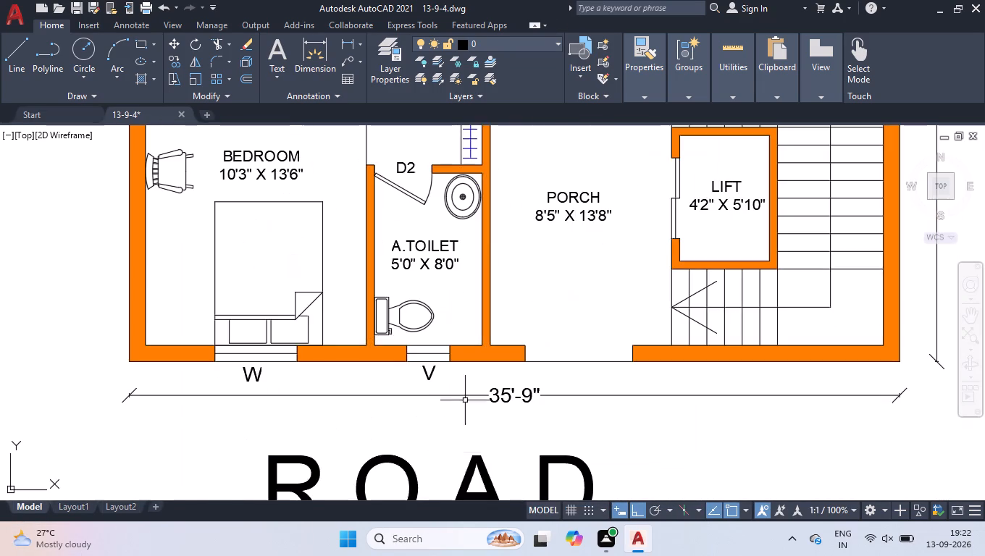
scroll(444, 368, down, 2)
scroll(535, 443, up, 1)
click(506, 395)
click(395, 417)
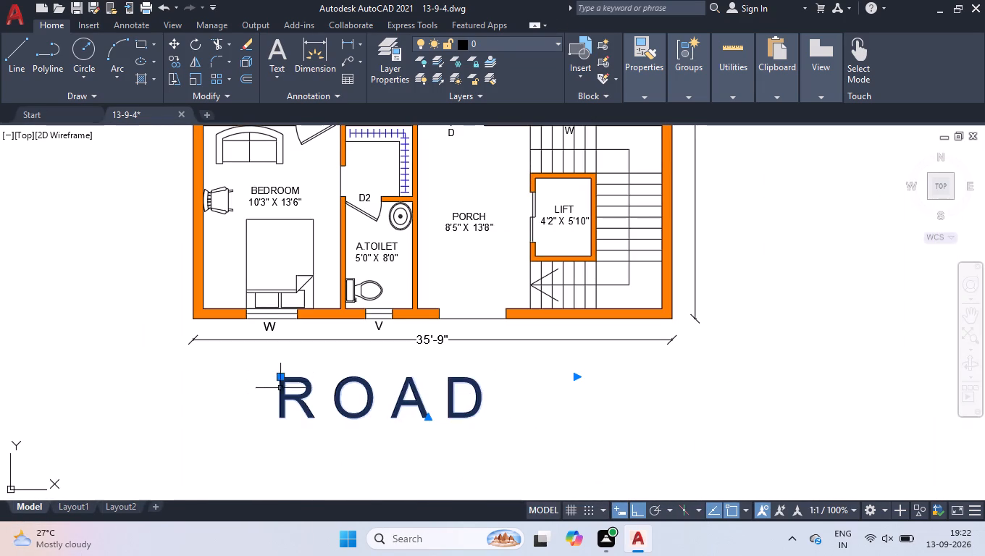
click(278, 374)
click(330, 360)
click(575, 376)
click(845, 356)
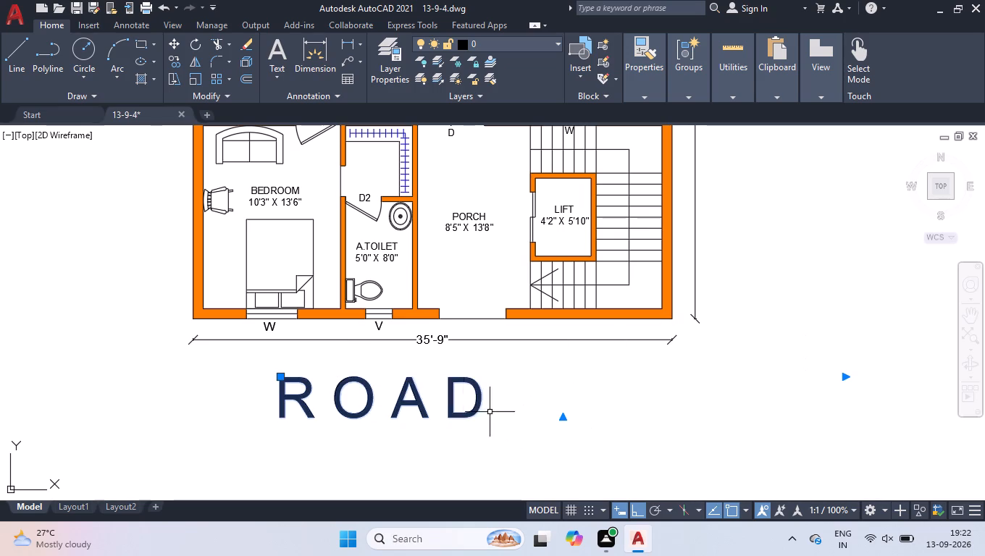
Add two extra spaces between each pair of letters in the R O A D text, narrow its frame to fit and finish editing.
double_click(466, 384)
click(340, 409)
key(space)
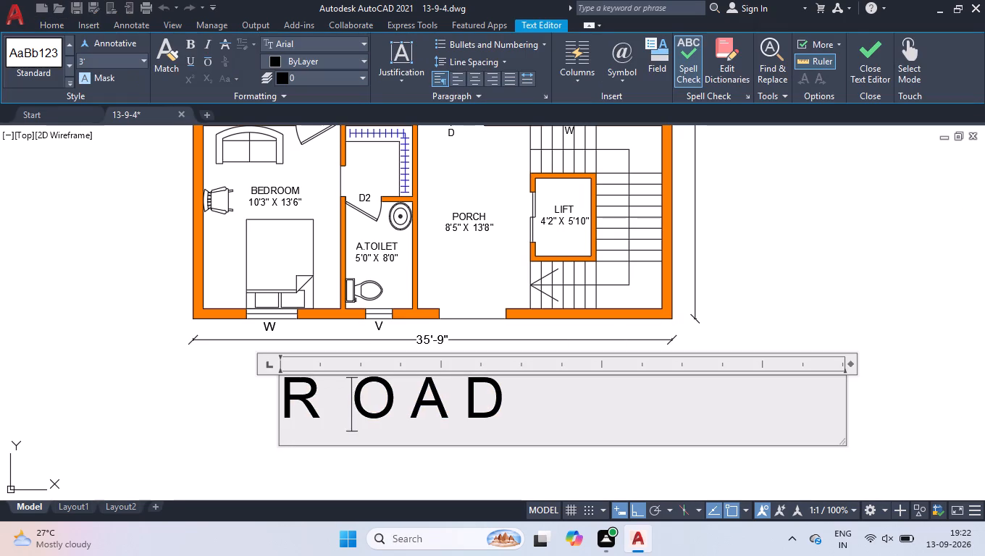
key(space)
click(411, 403)
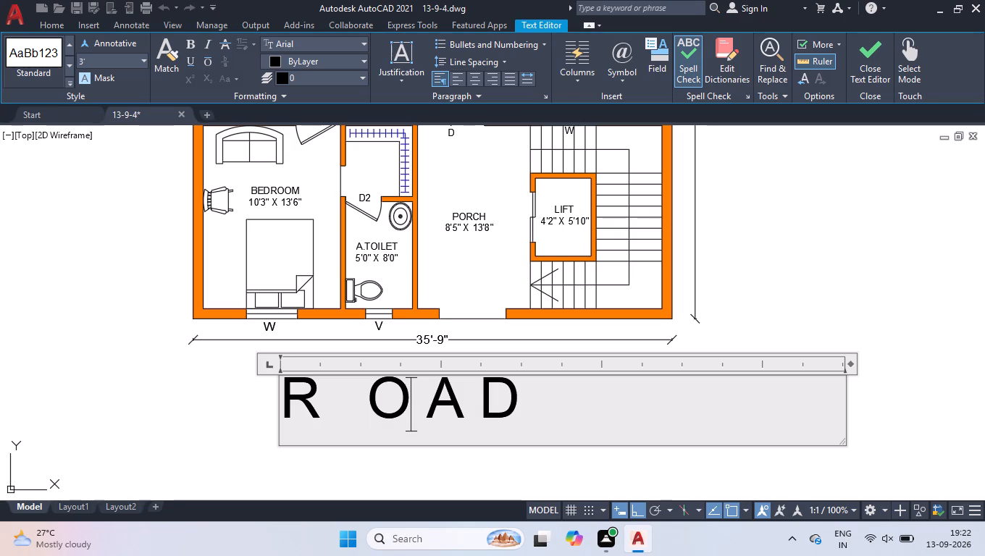
key(space)
key(space)
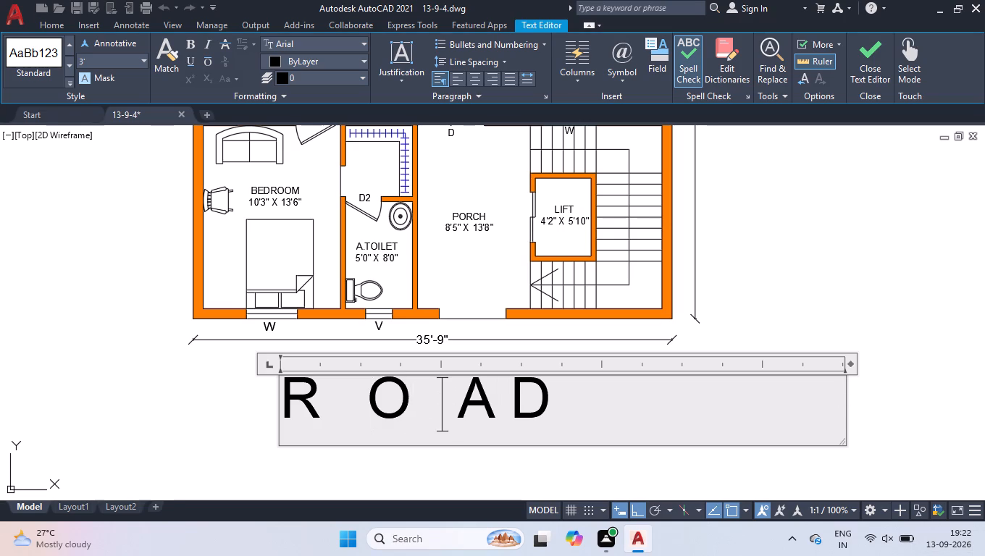
click(503, 413)
key(space)
key(space)
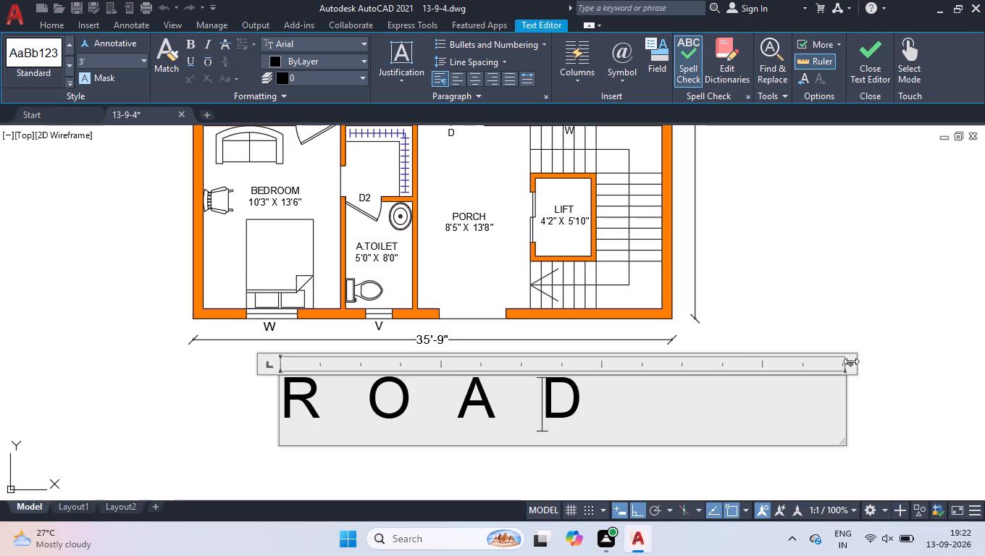
drag(852, 363, 629, 376)
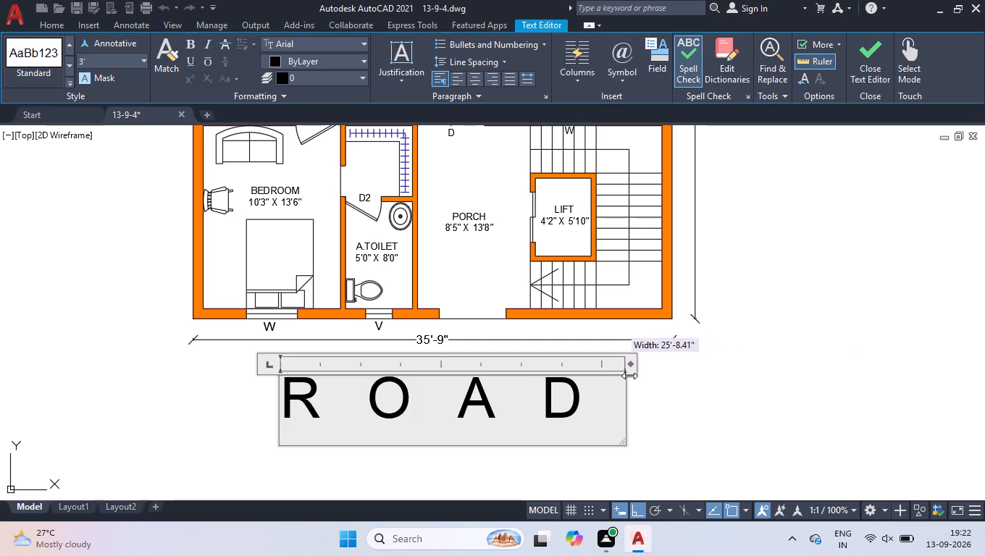
drag(629, 376, 611, 380)
click(664, 376)
Query the drawing's log file name with the LOGFILENAME system variable.
scroll(613, 447, down, 2)
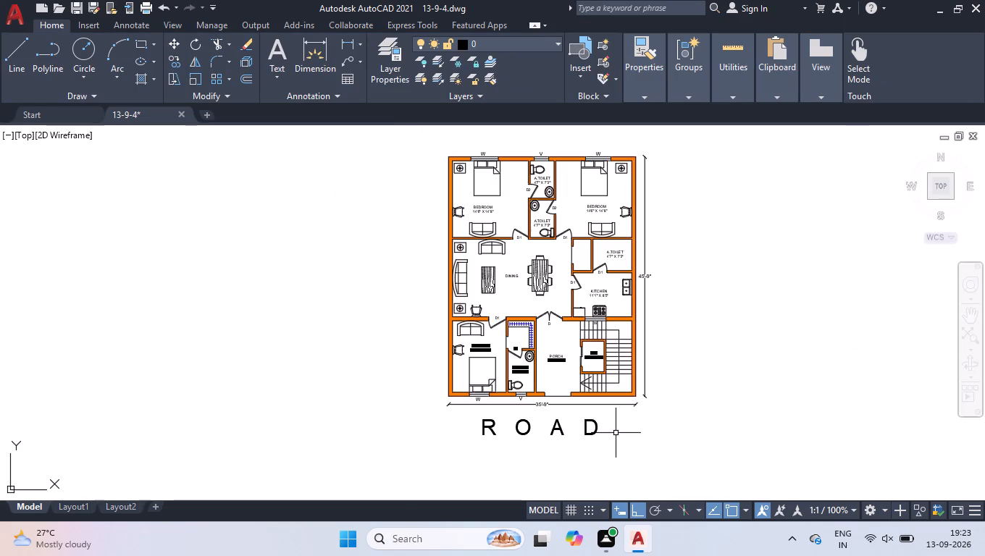
click(940, 188)
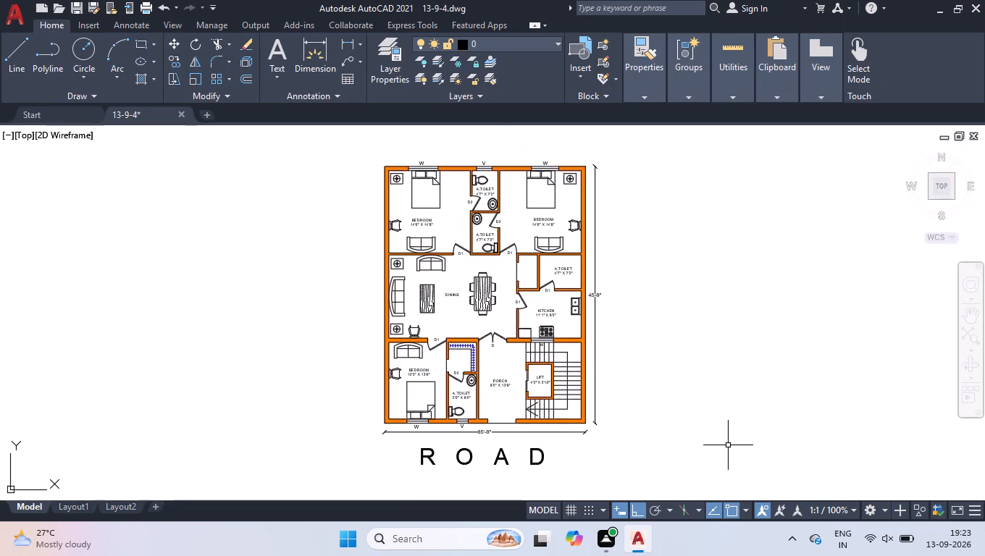
text(LOGFIL)
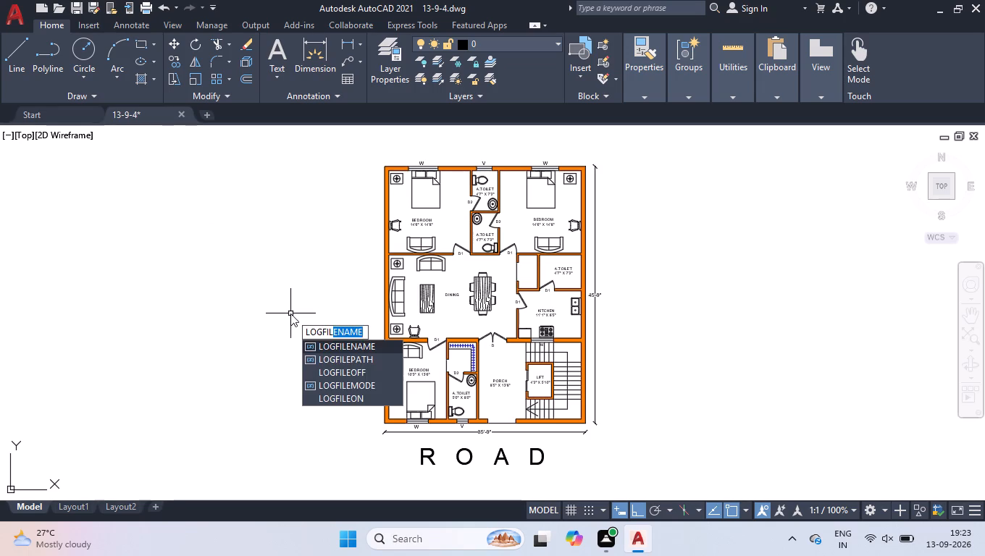
key(Return)
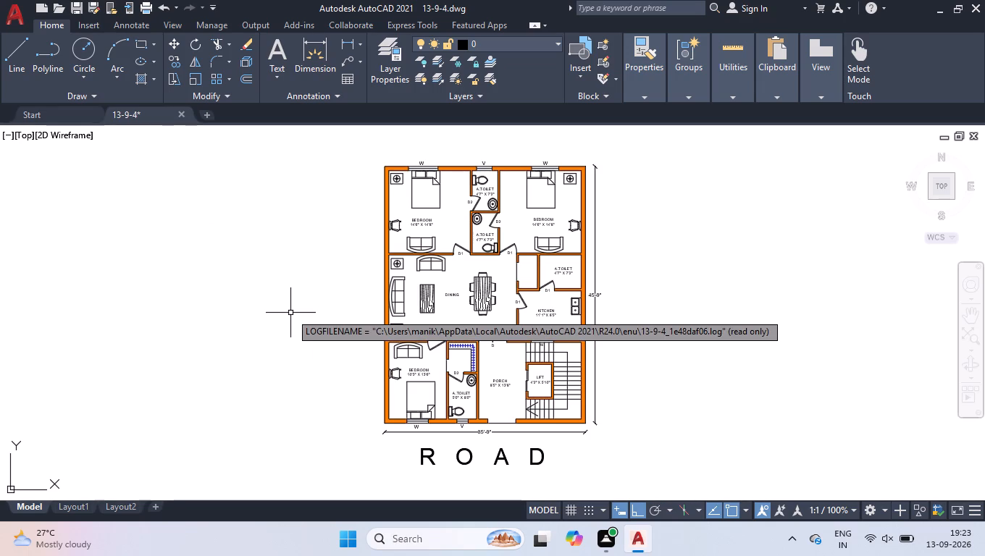
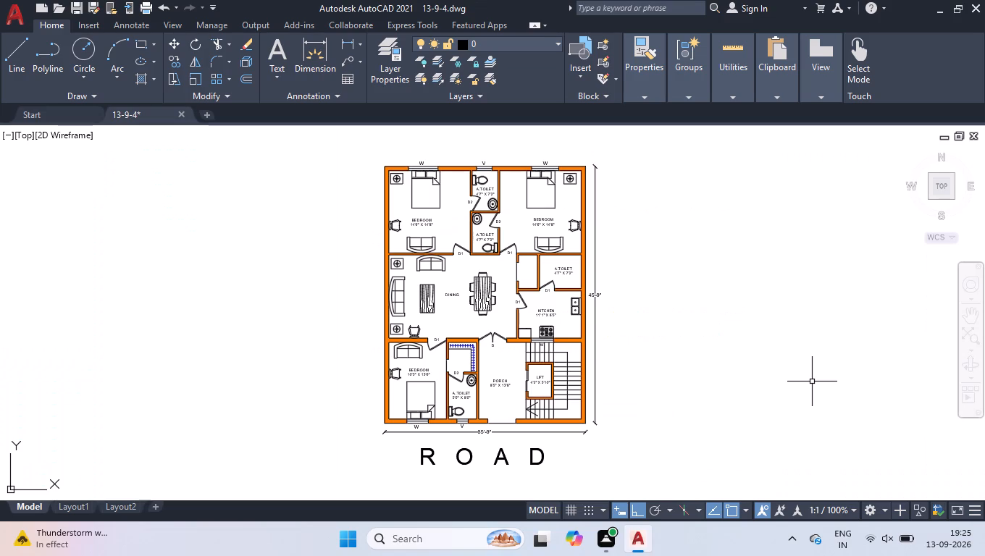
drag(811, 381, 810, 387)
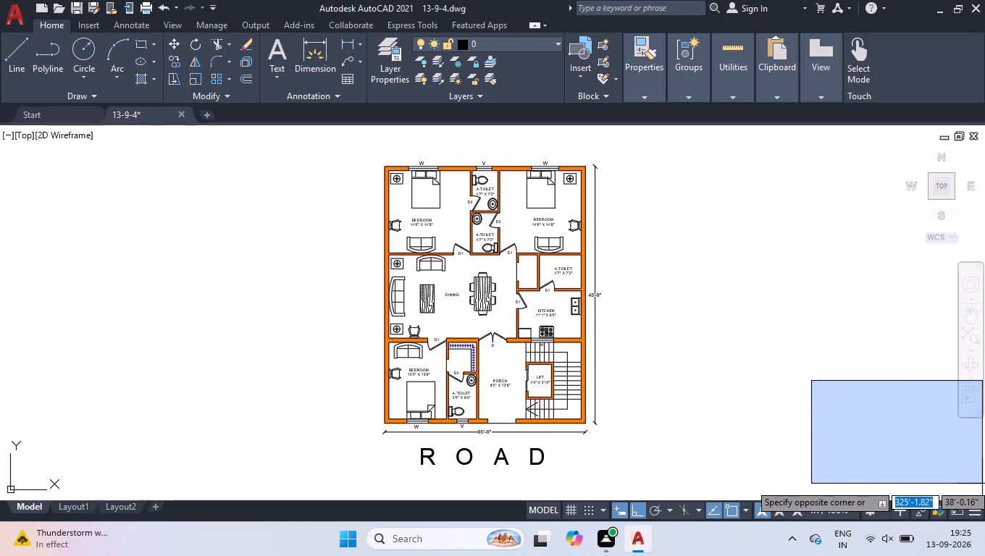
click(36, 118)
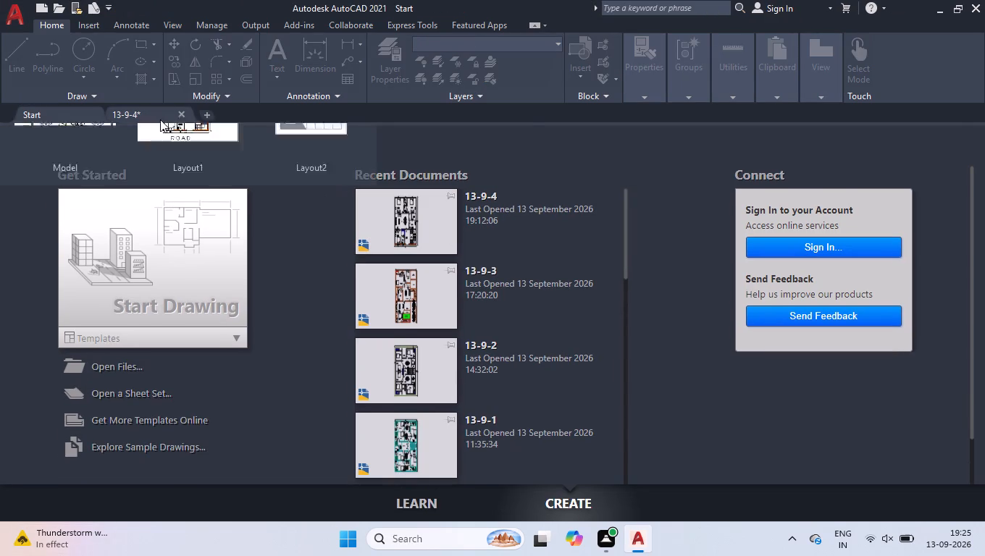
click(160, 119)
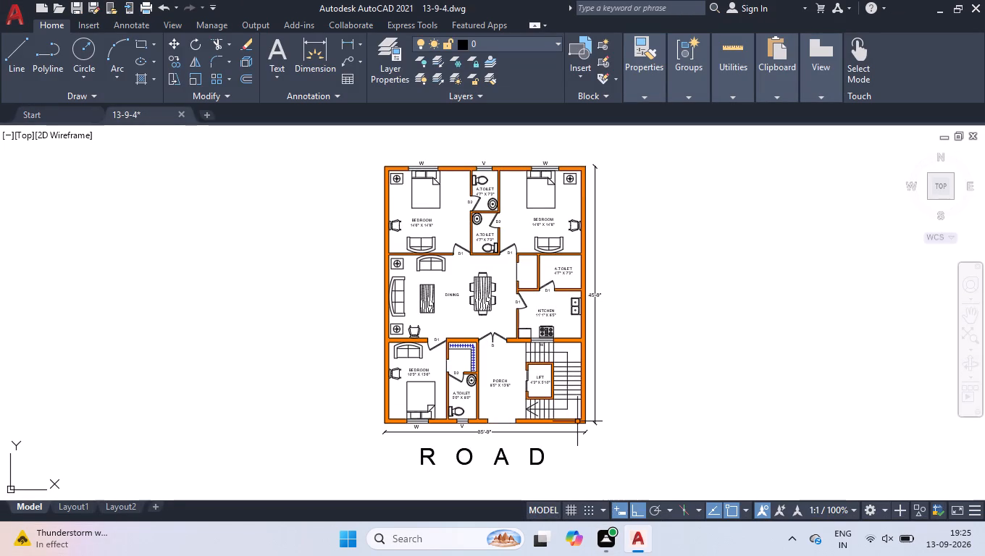